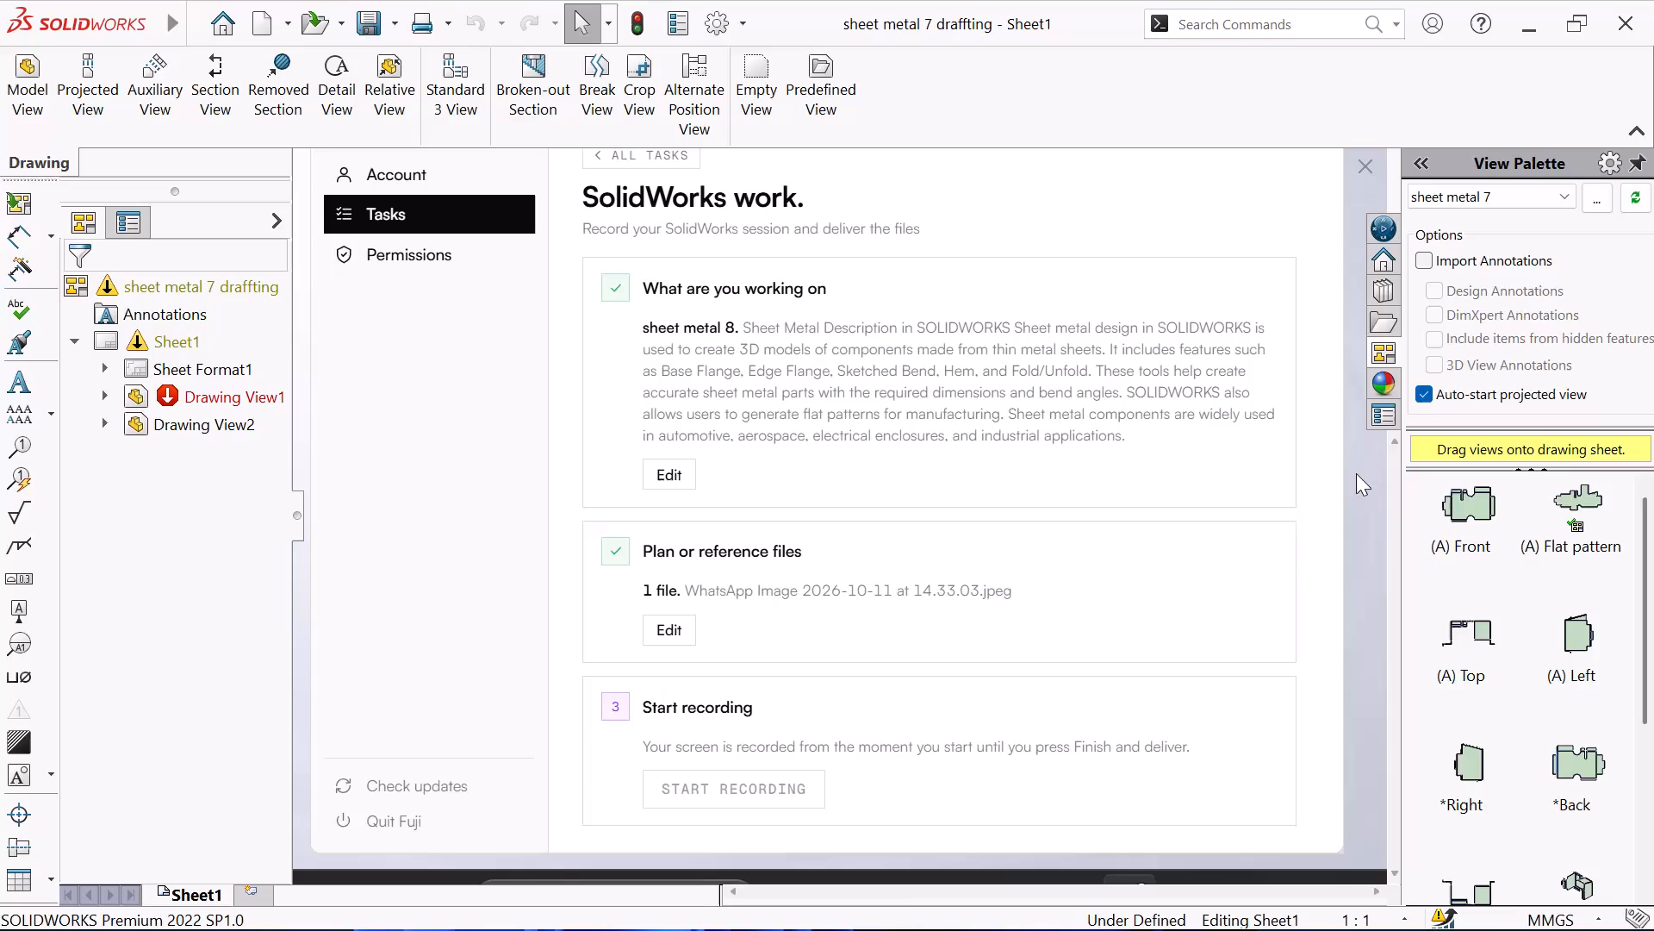
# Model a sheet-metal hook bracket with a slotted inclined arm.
# Close the sheet metal 7 draffting drawing and the sheet metal 7 part.
pyautogui.click(1359, 464)
pyautogui.click(1365, 479)
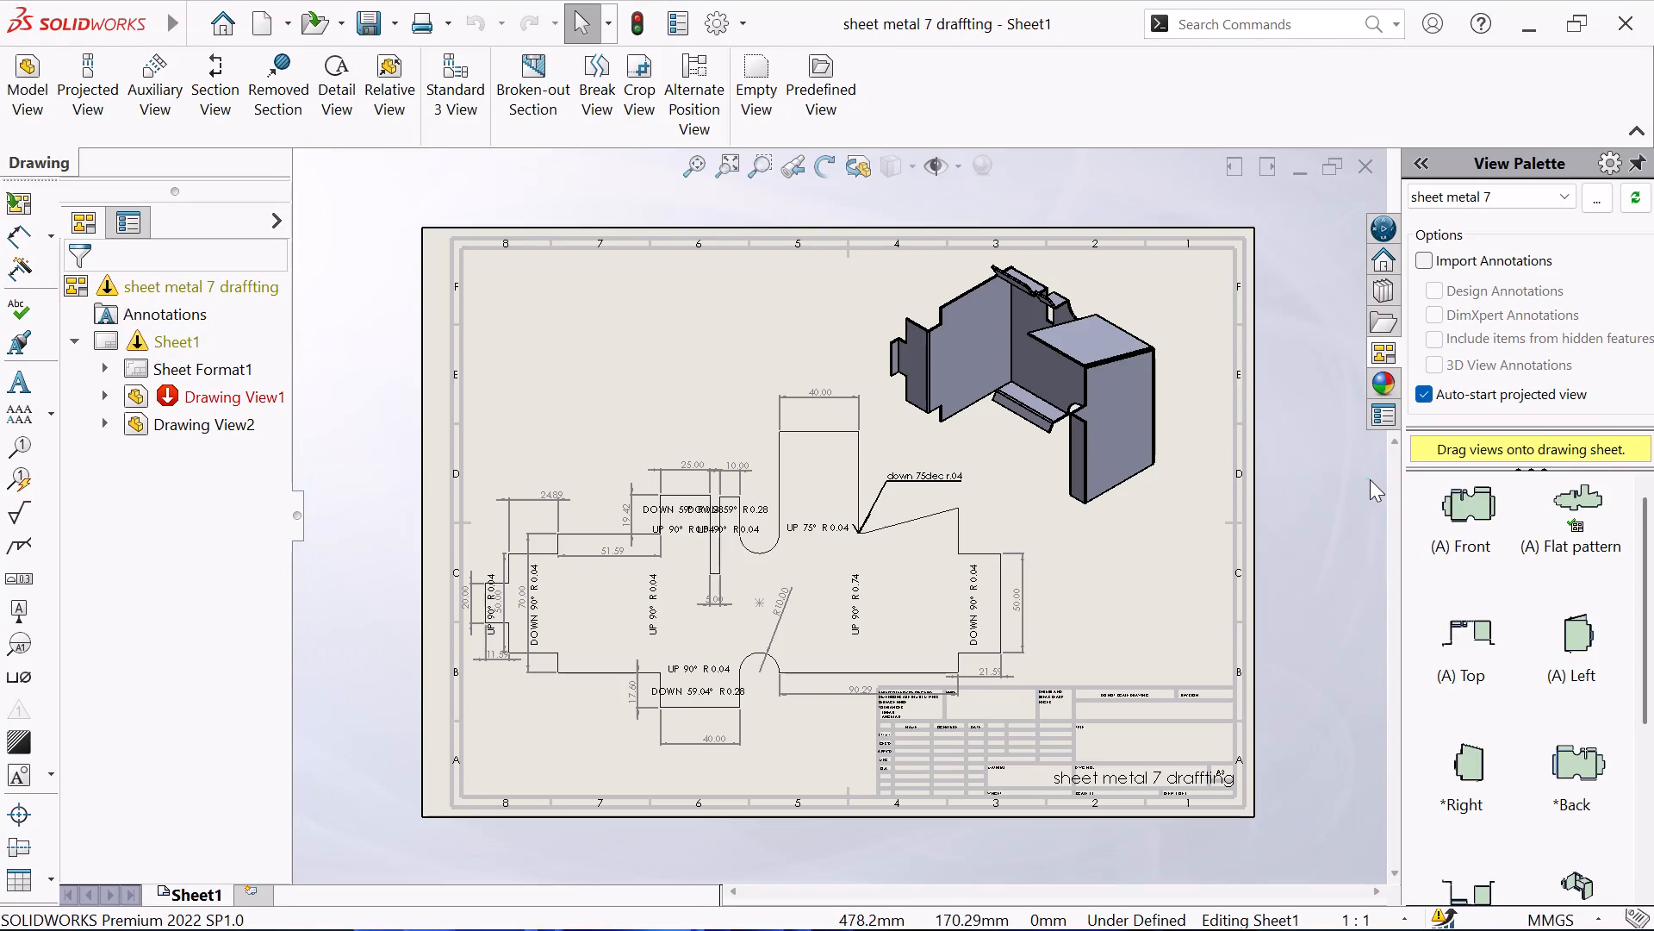
pyautogui.click(1368, 164)
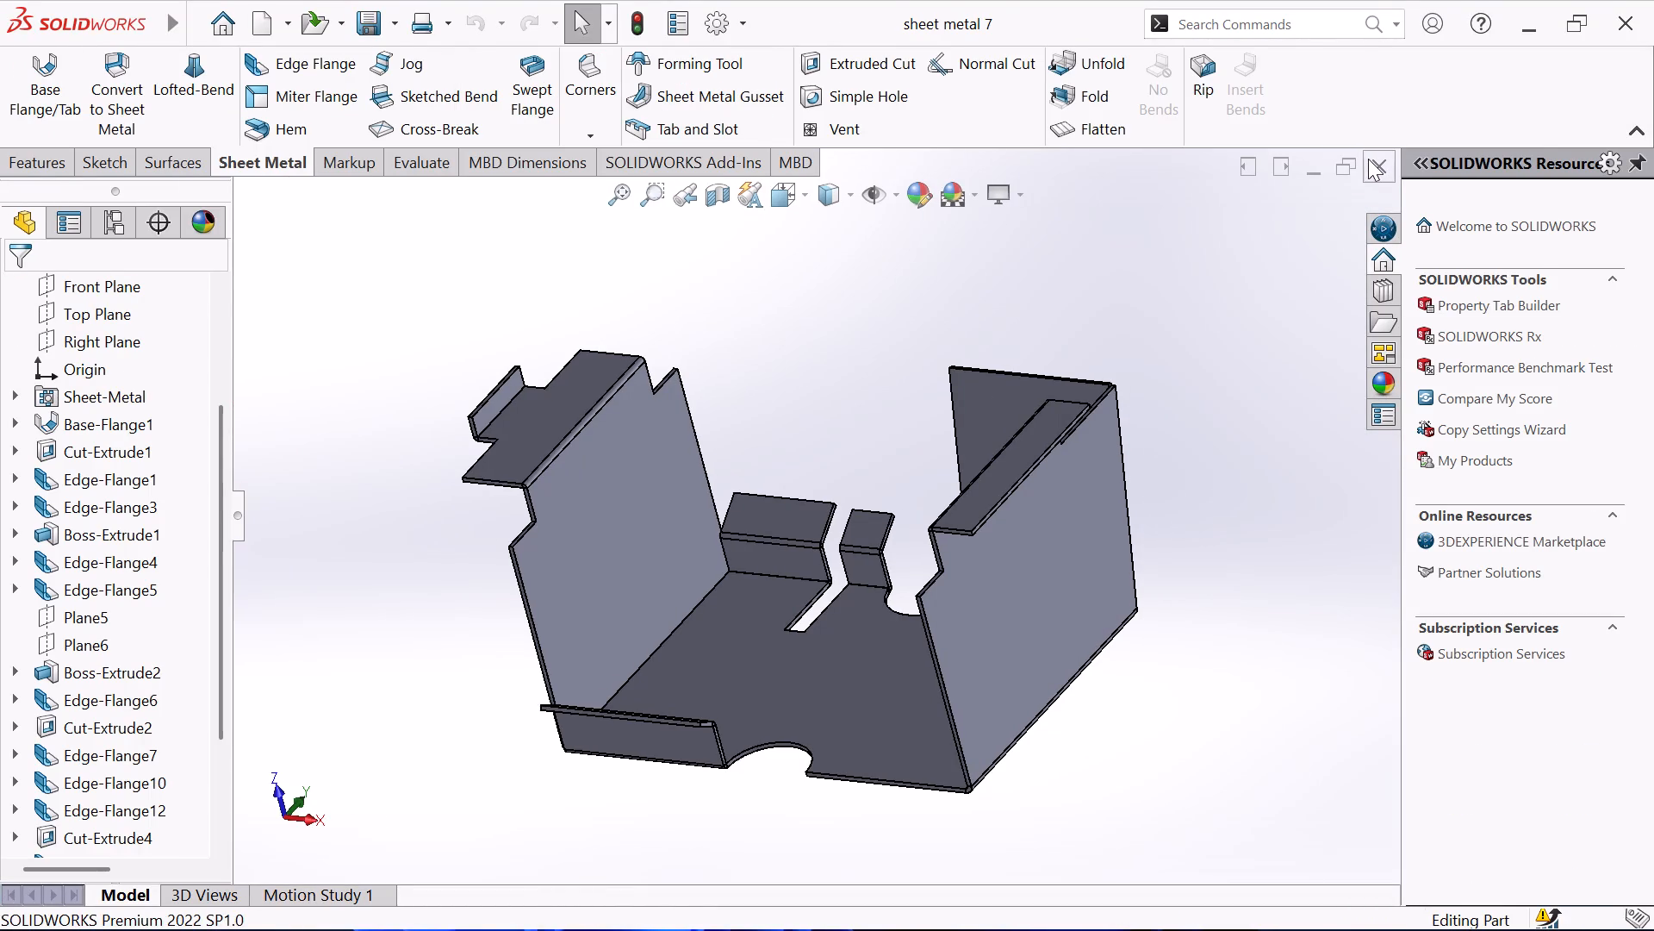
pyautogui.click(1368, 159)
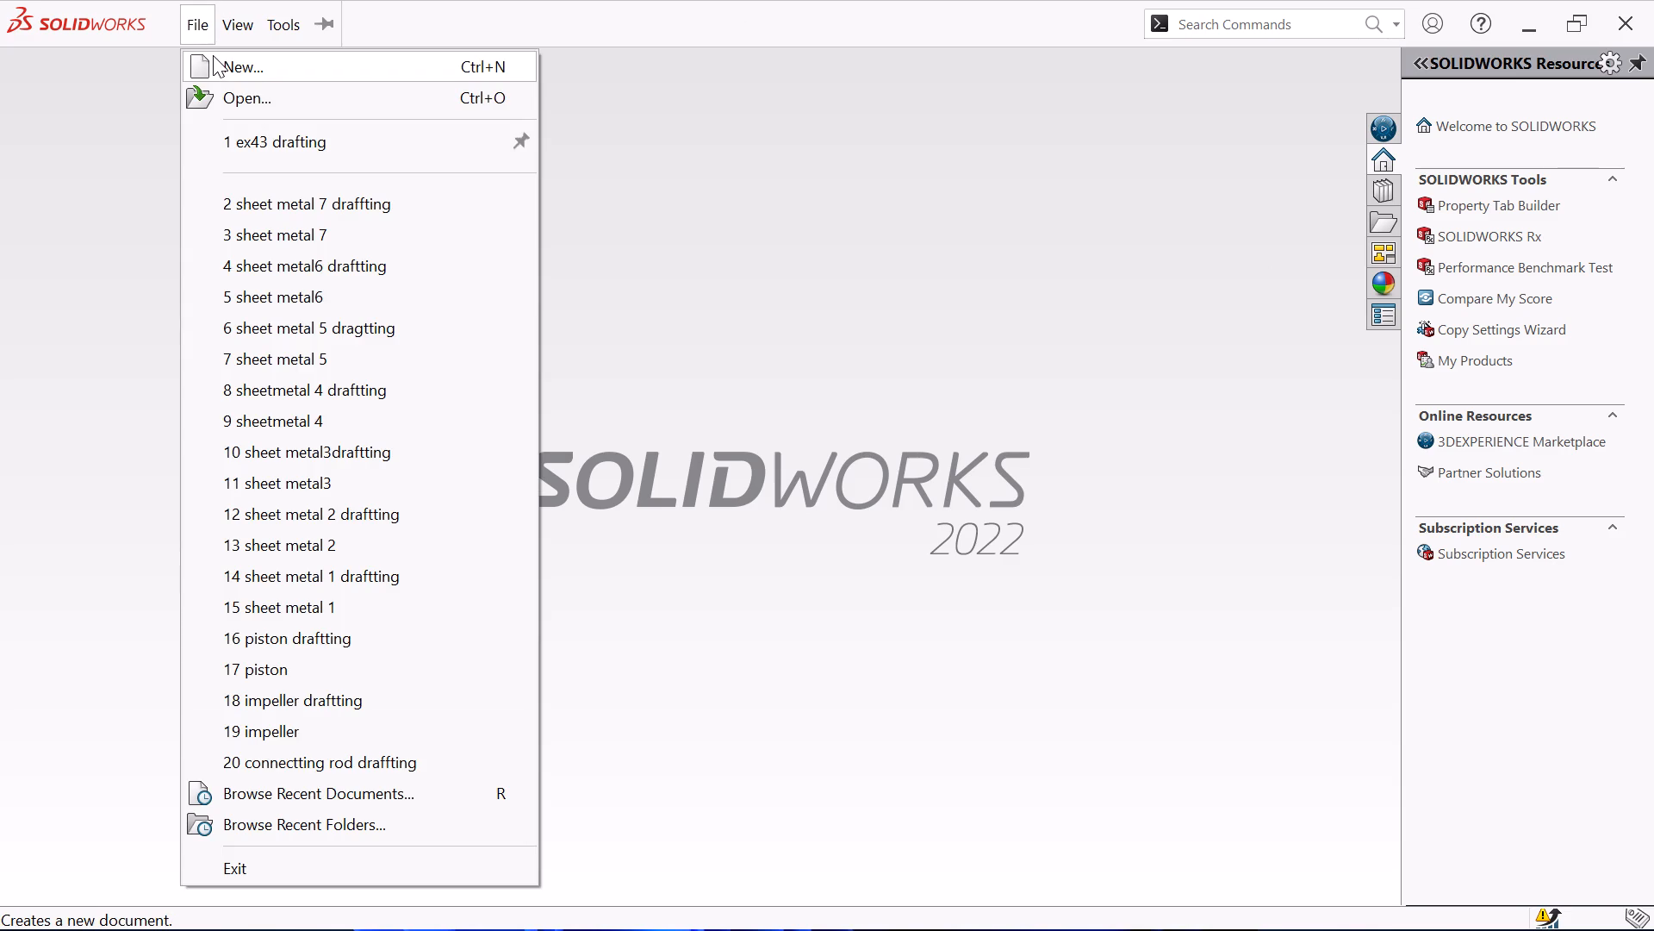
# Create a new part document.
pyautogui.click(213, 55)
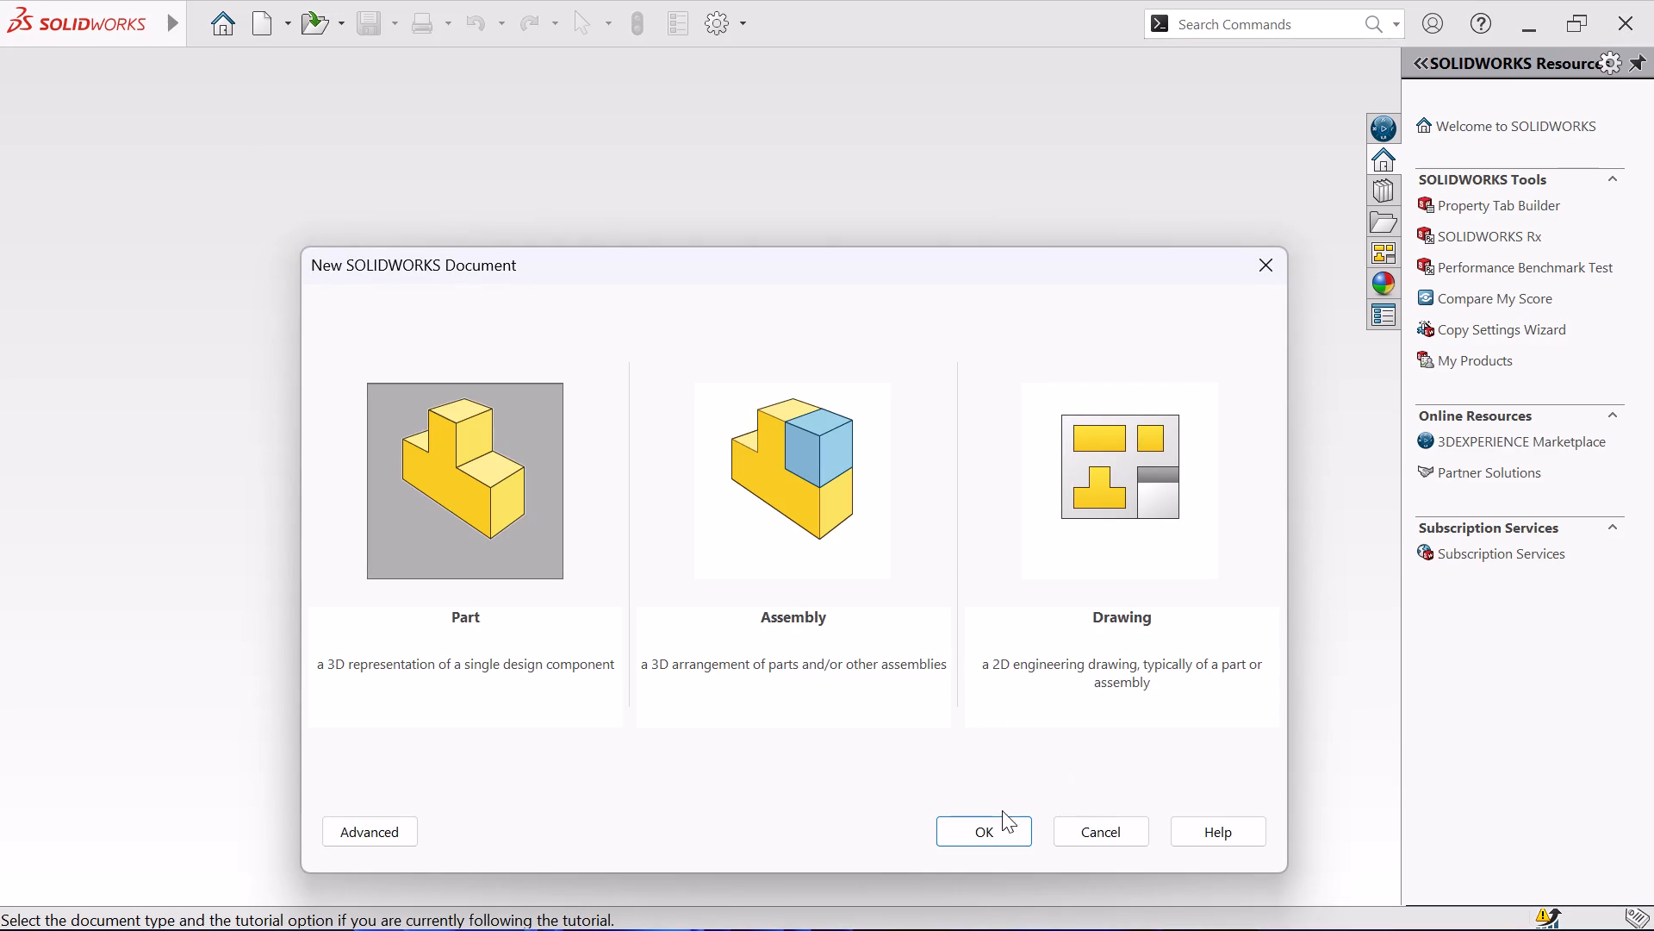
pyautogui.click(990, 823)
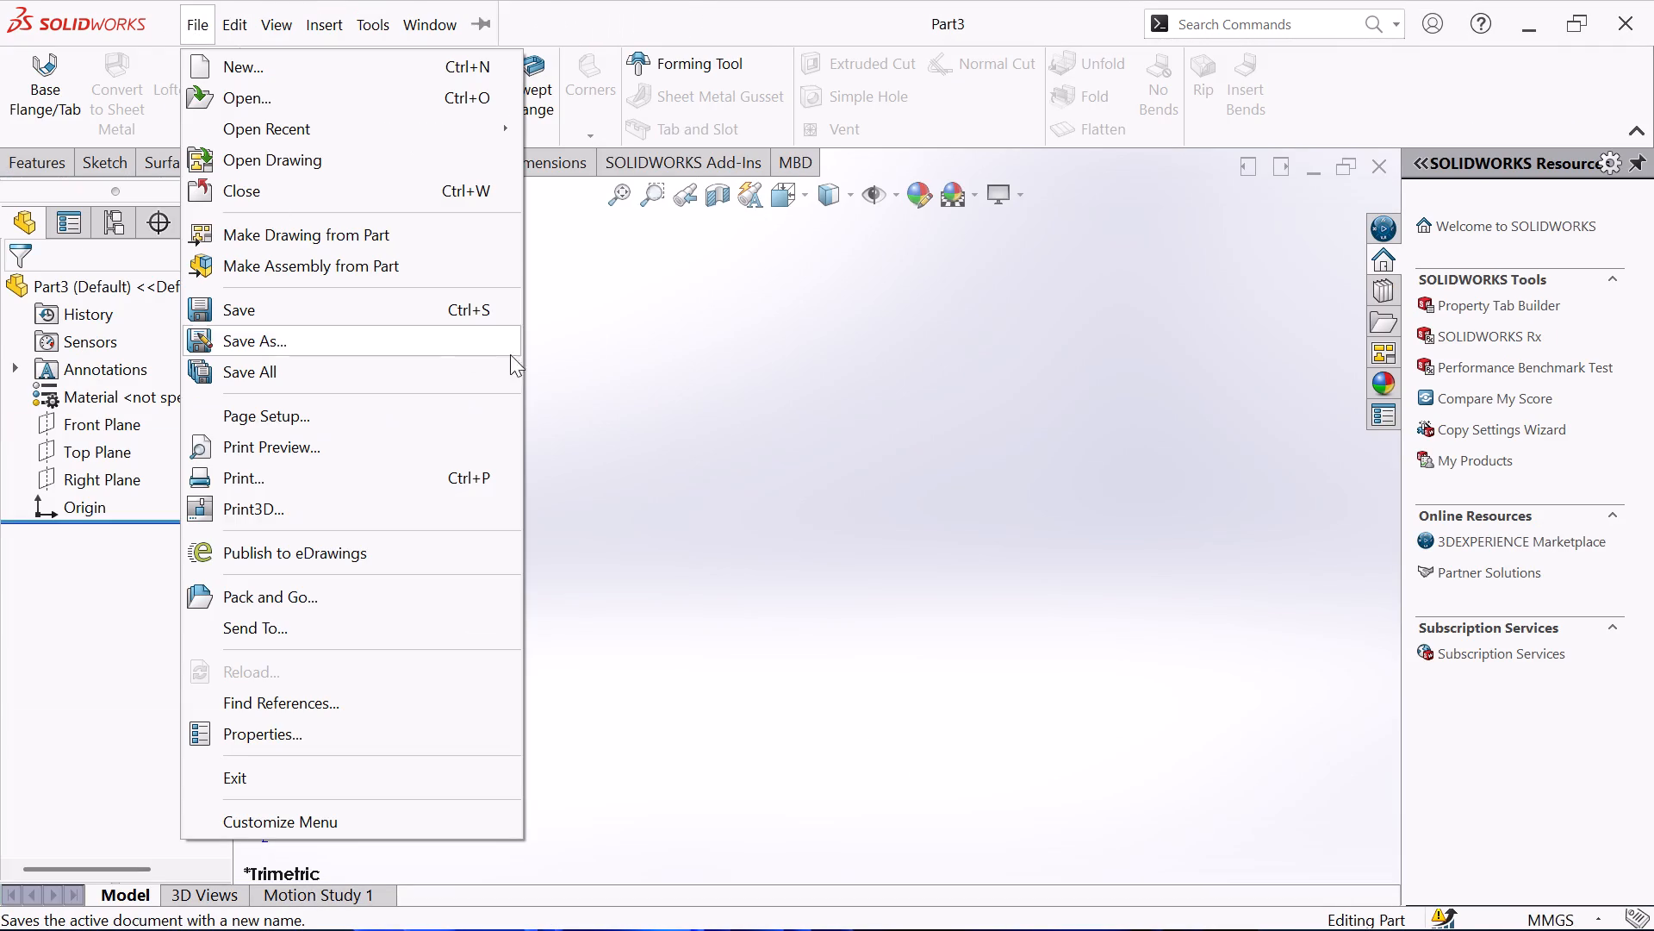
pyautogui.click(626, 296)
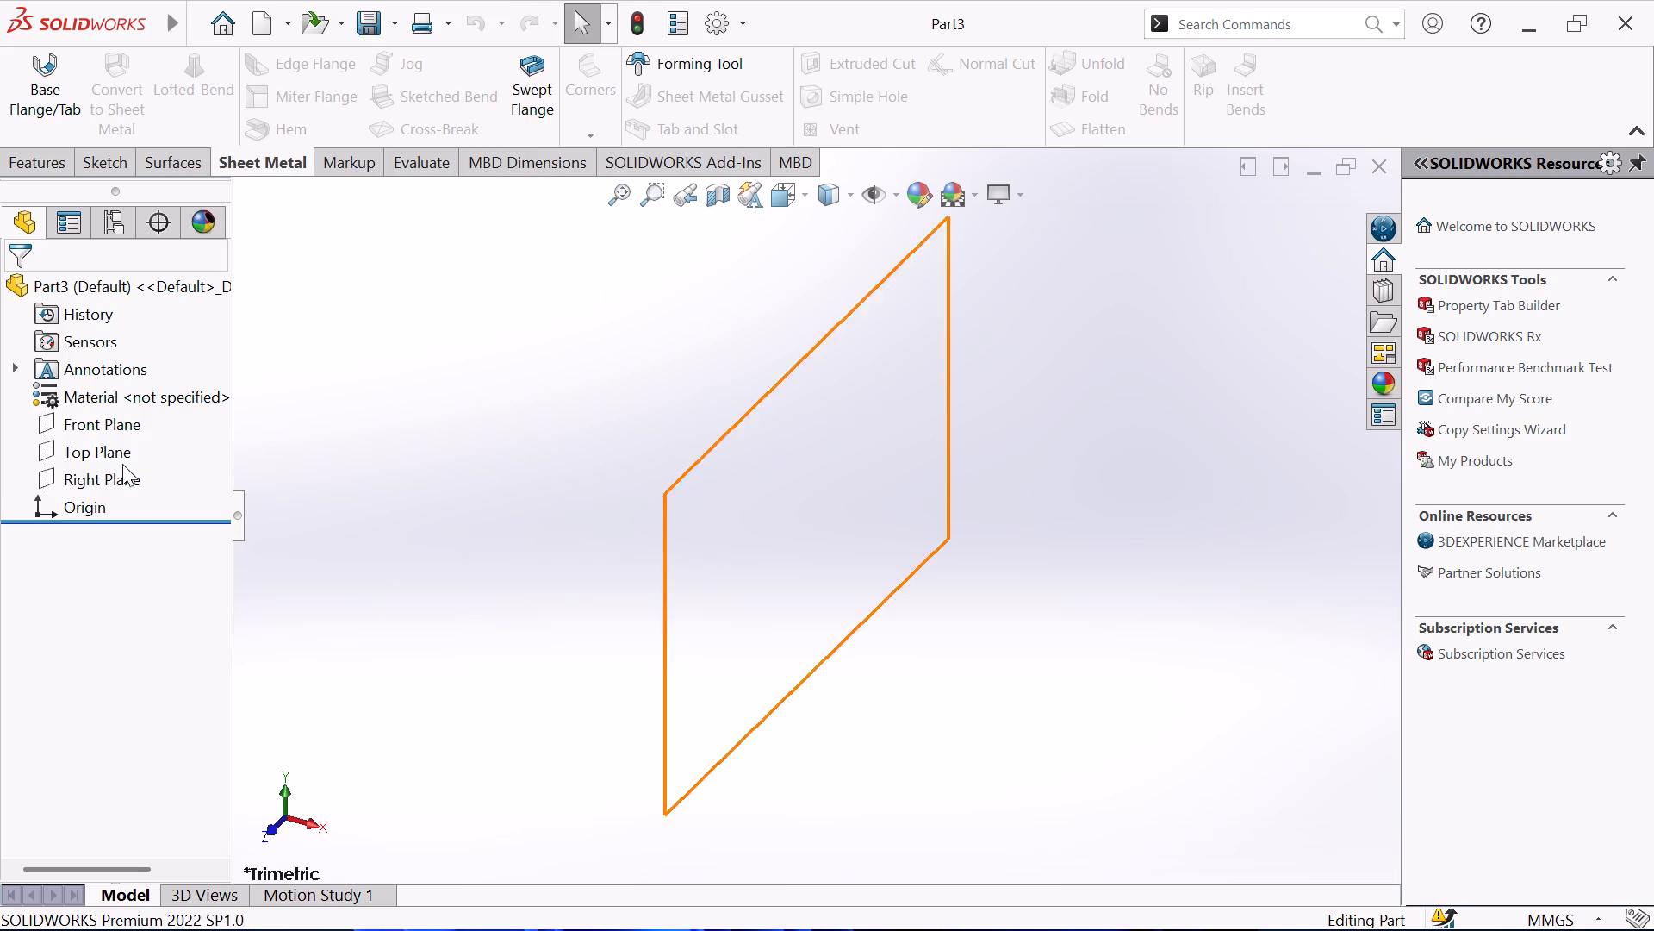
# Start a sketch on the Front Plane and draw a horizontal centerline about 314 mm long through the origin.
pyautogui.click(117, 428)
pyautogui.click(113, 166)
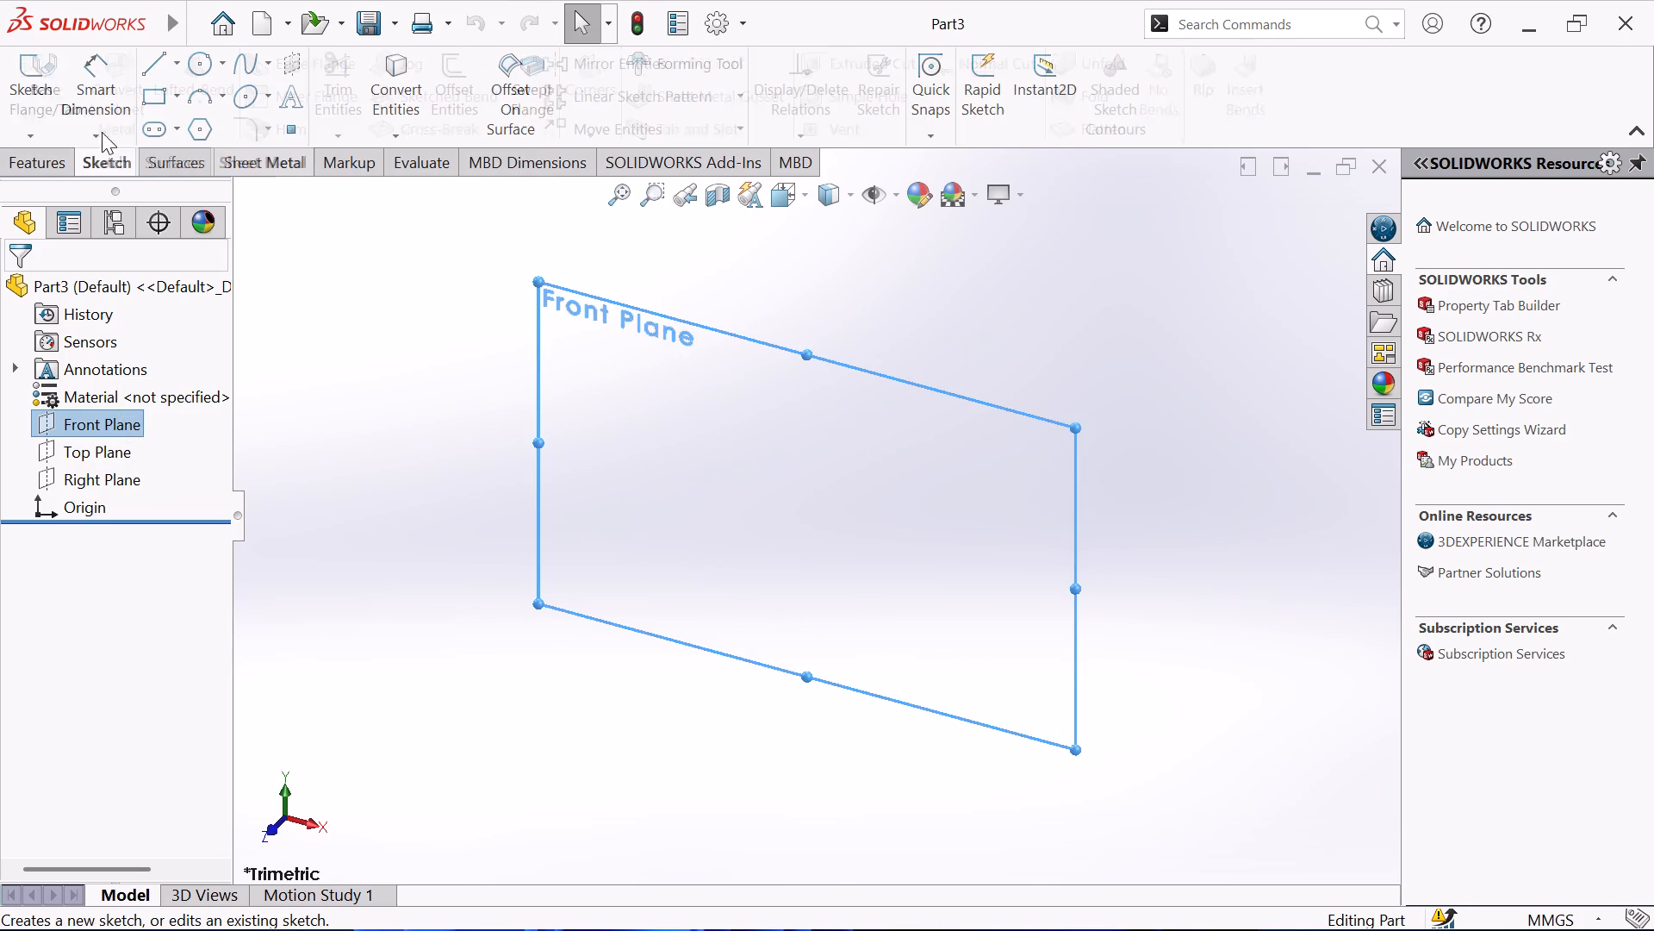
pyautogui.click(39, 68)
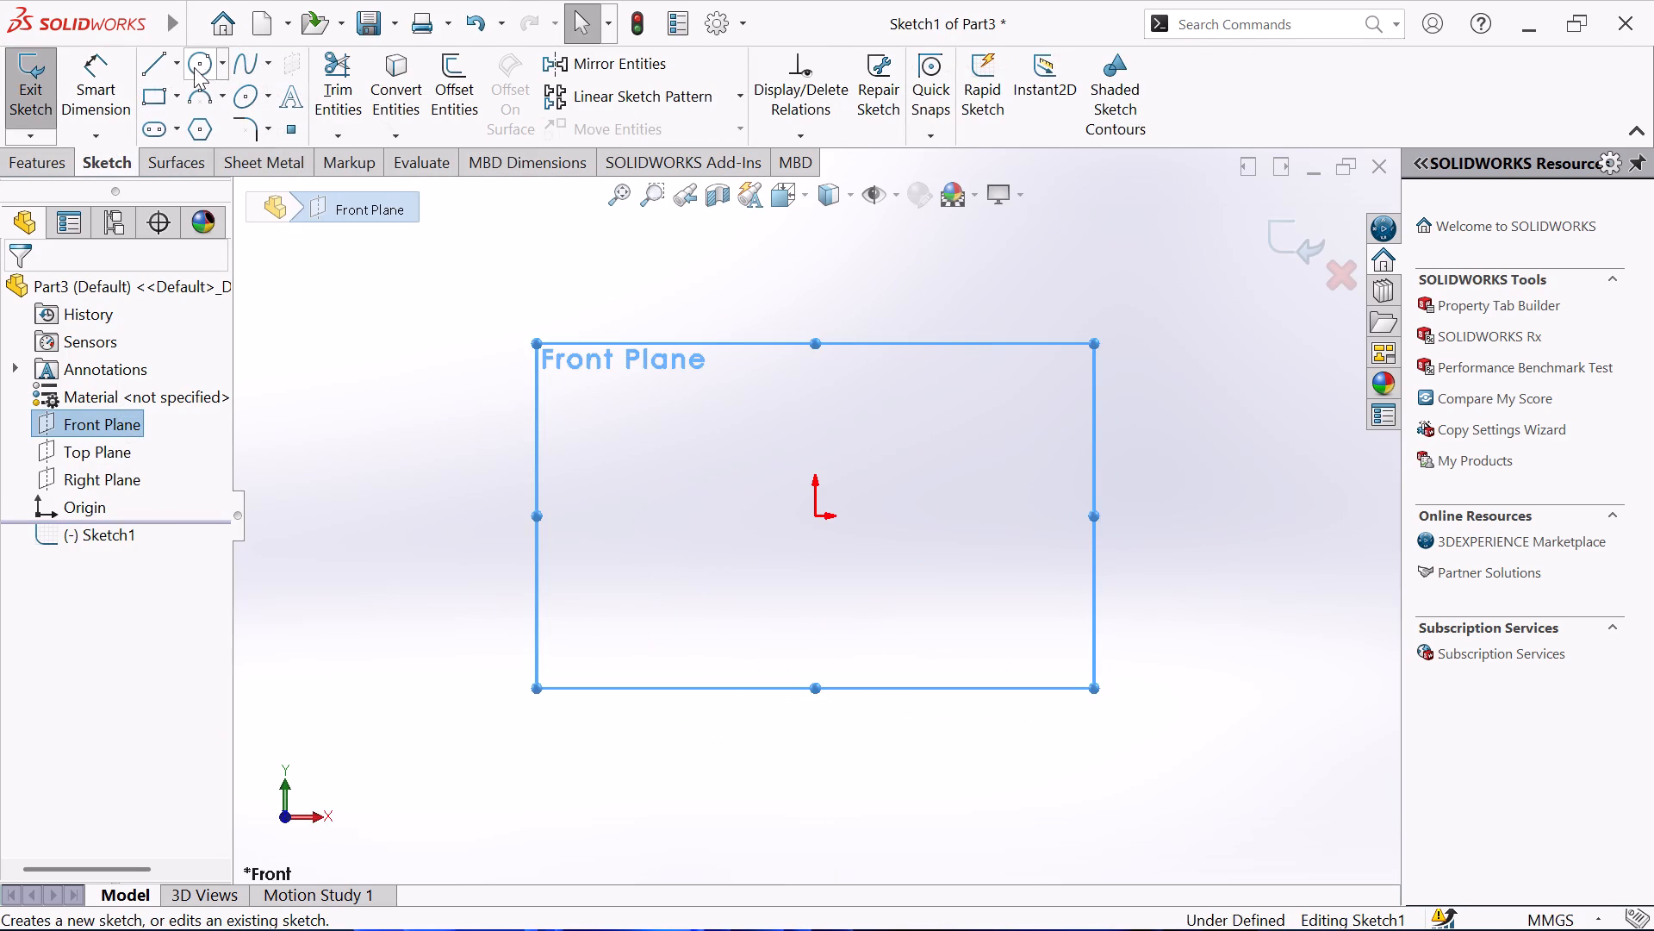
pyautogui.click(178, 60)
pyautogui.click(152, 128)
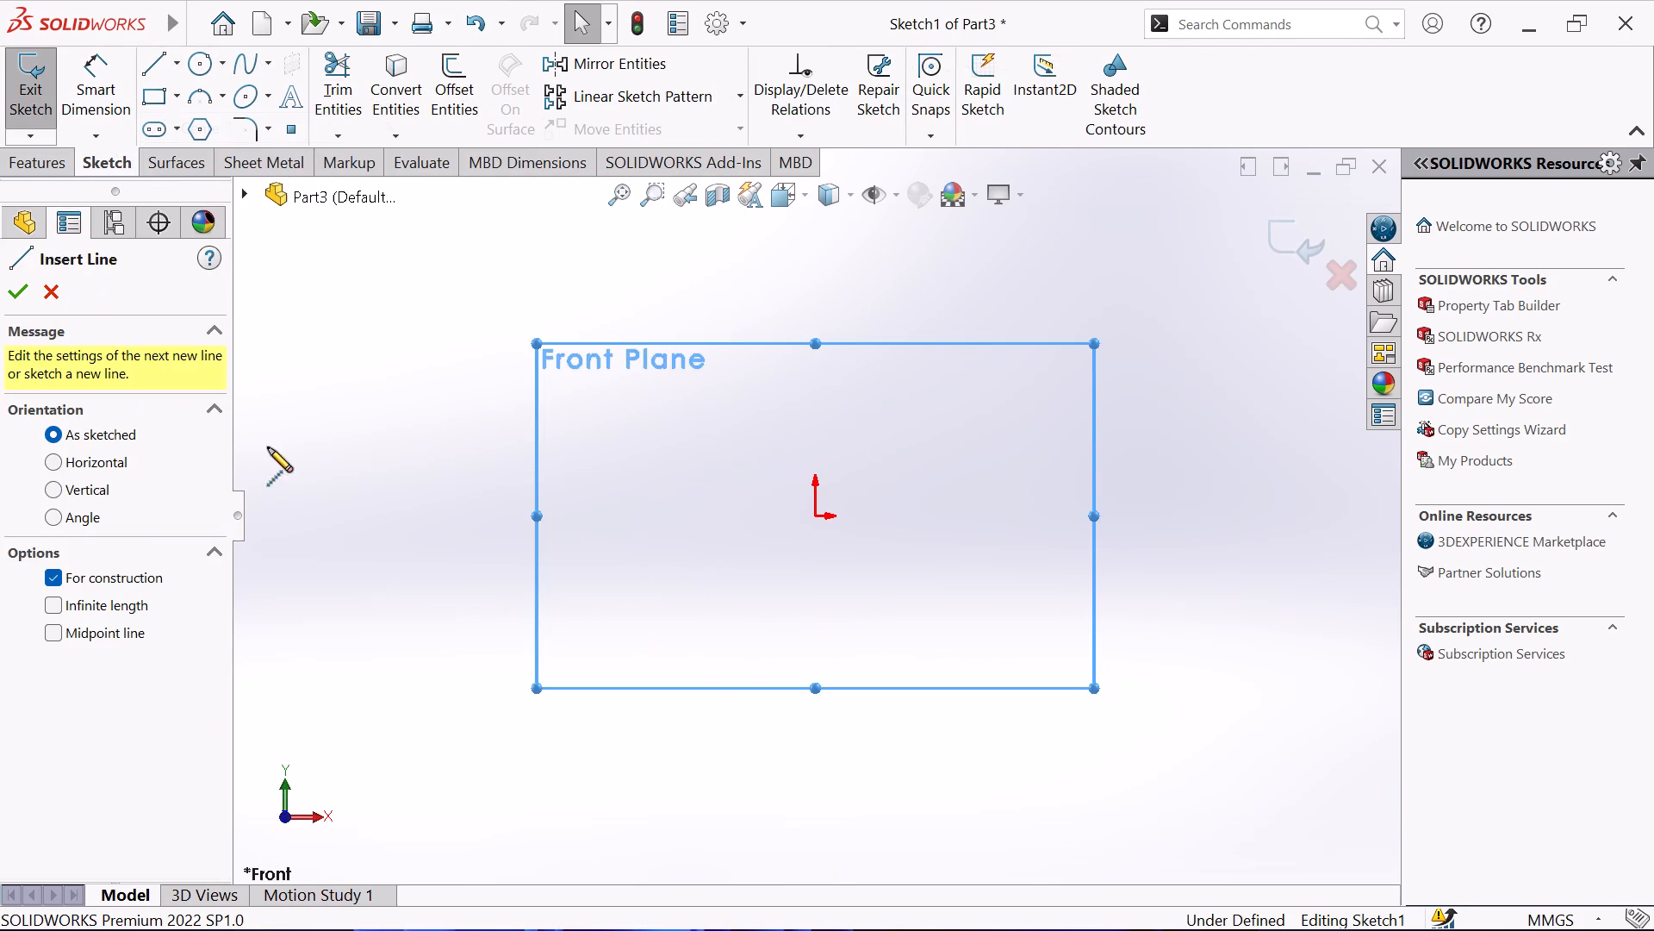
pyautogui.click(300, 520)
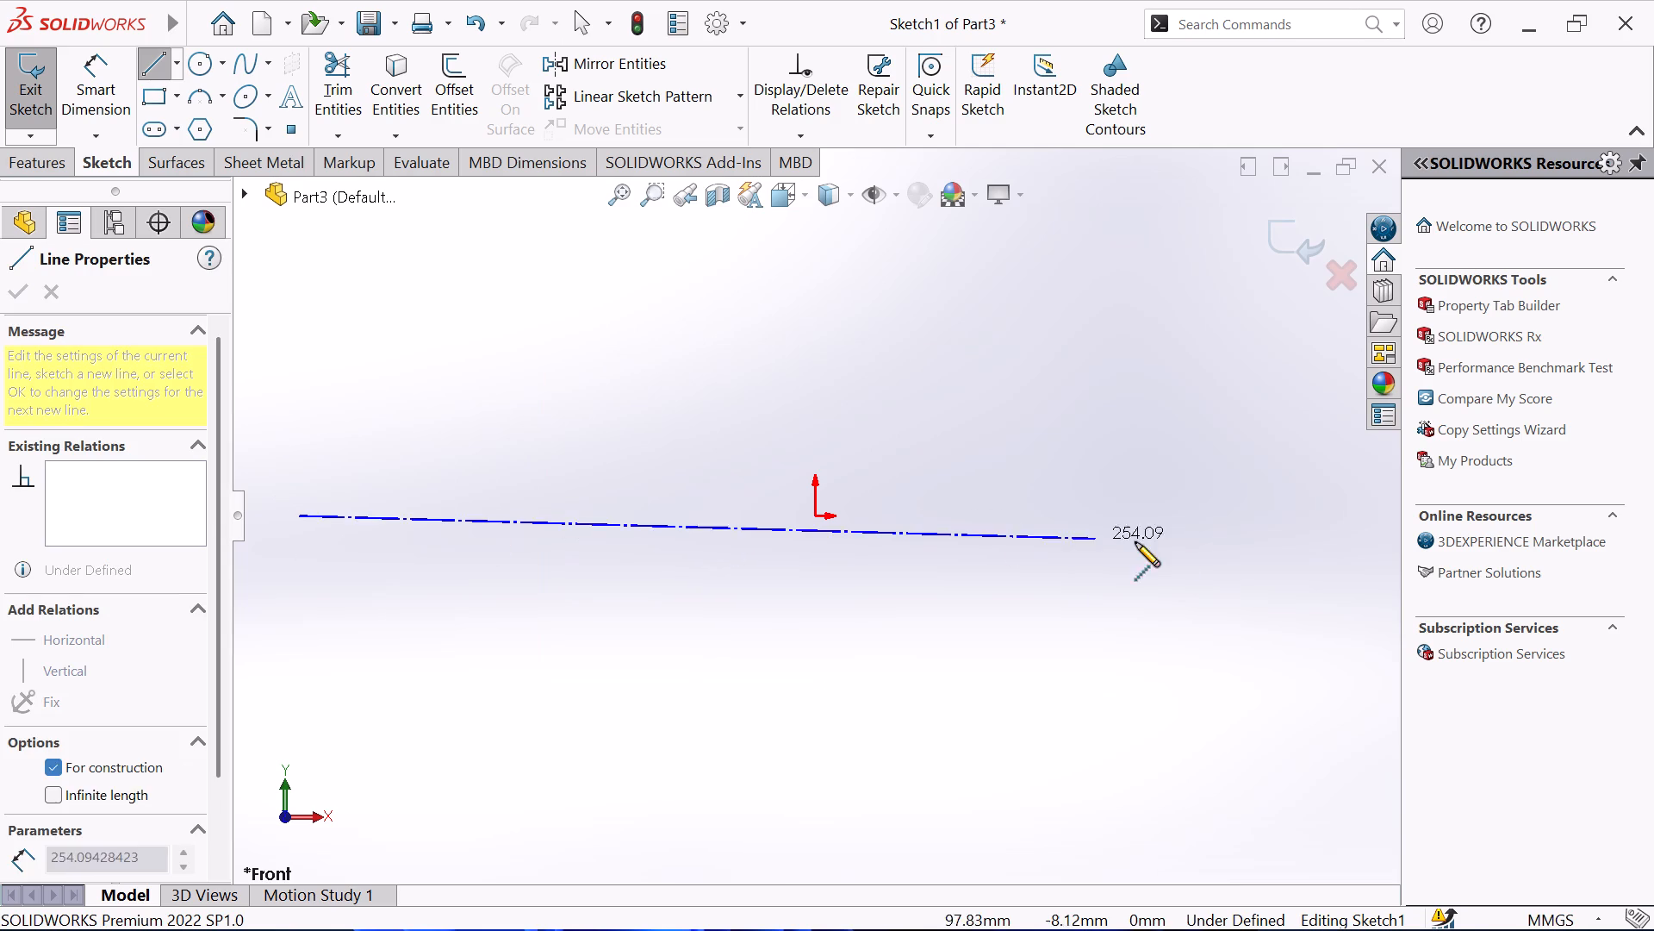
pyautogui.click(1283, 515)
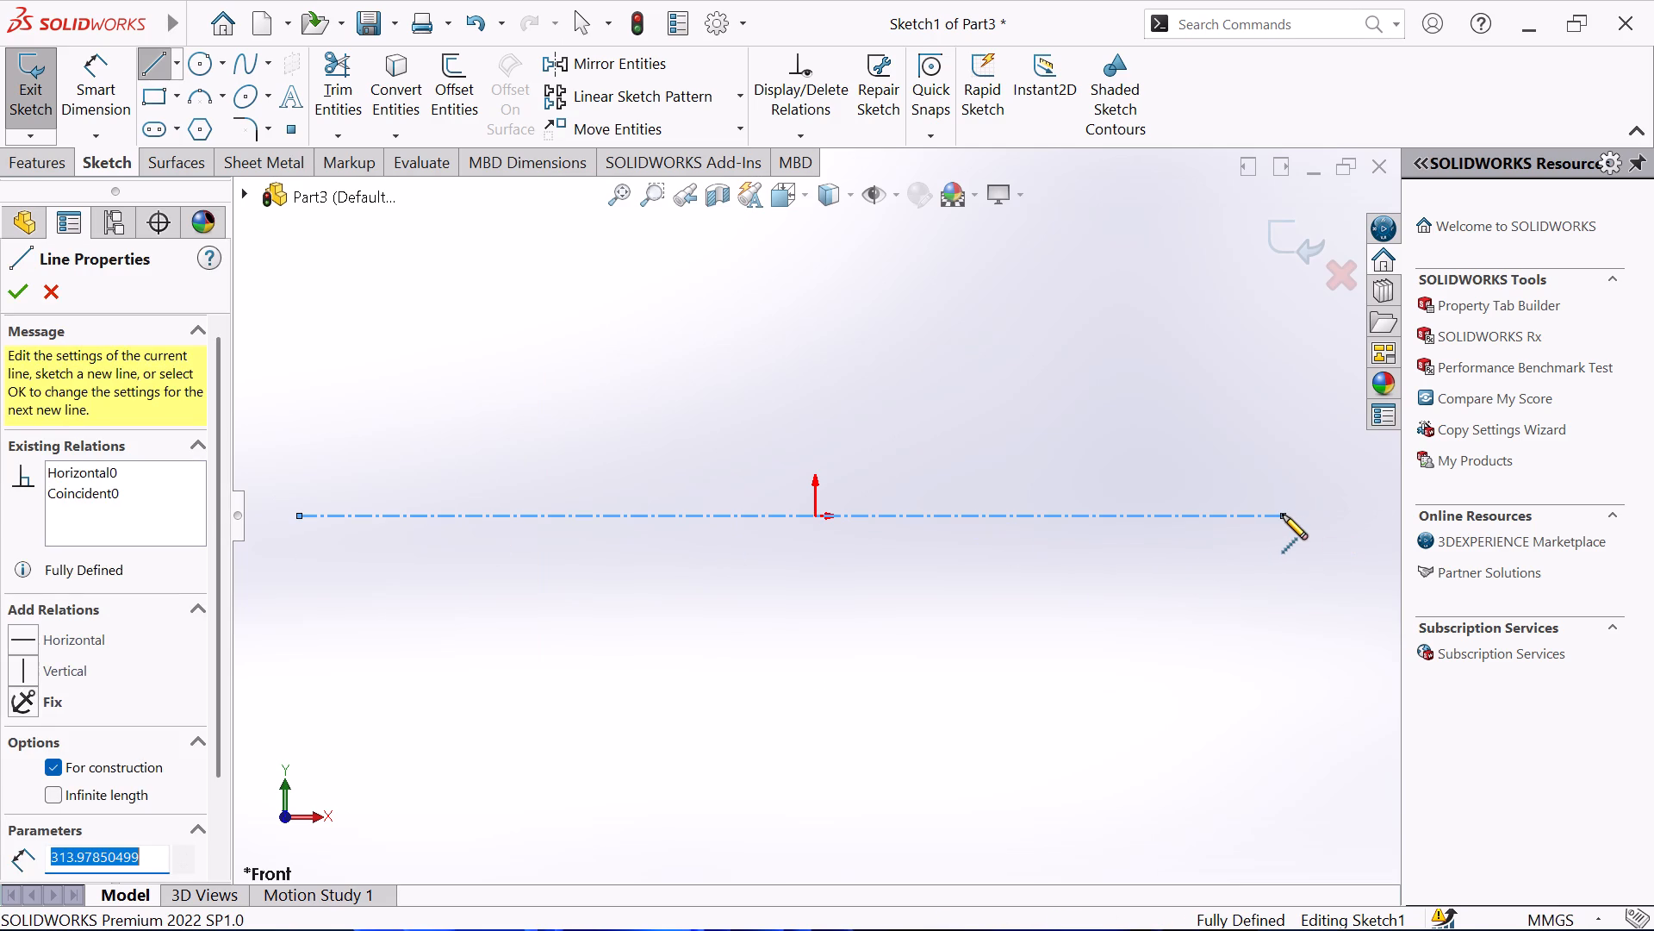
pyautogui.rightClick(1228, 454)
pyautogui.click(1261, 463)
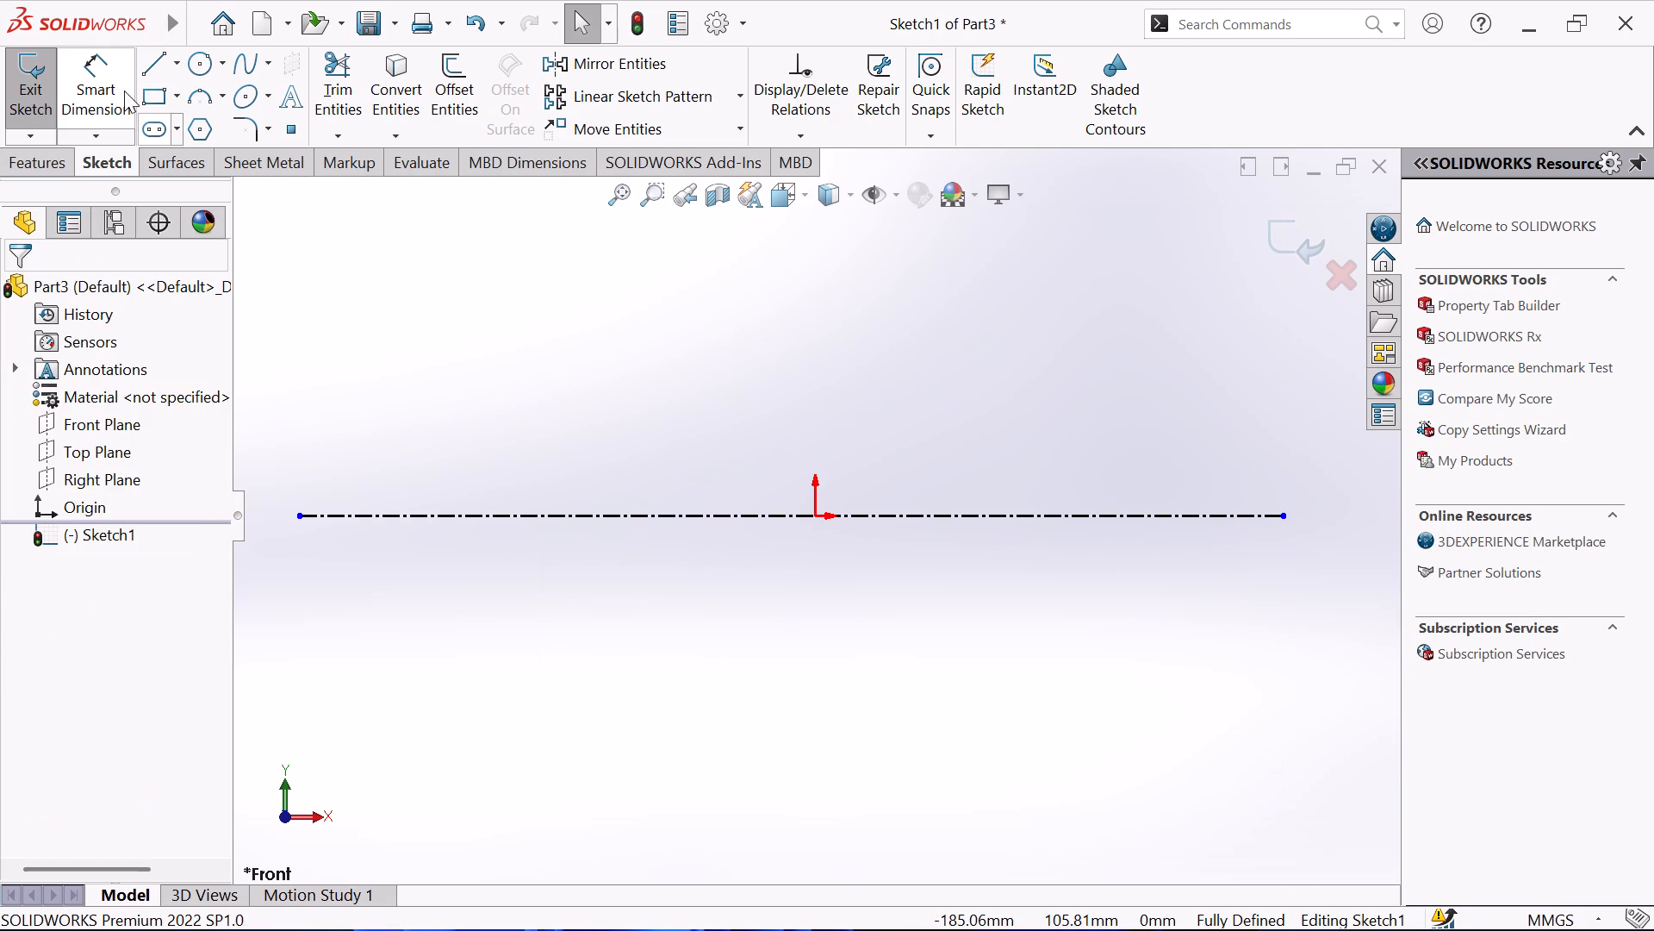
# Draw a vertical centerline about 204 mm long through the origin, crossing the horizontal centerline.
pyautogui.click(174, 49)
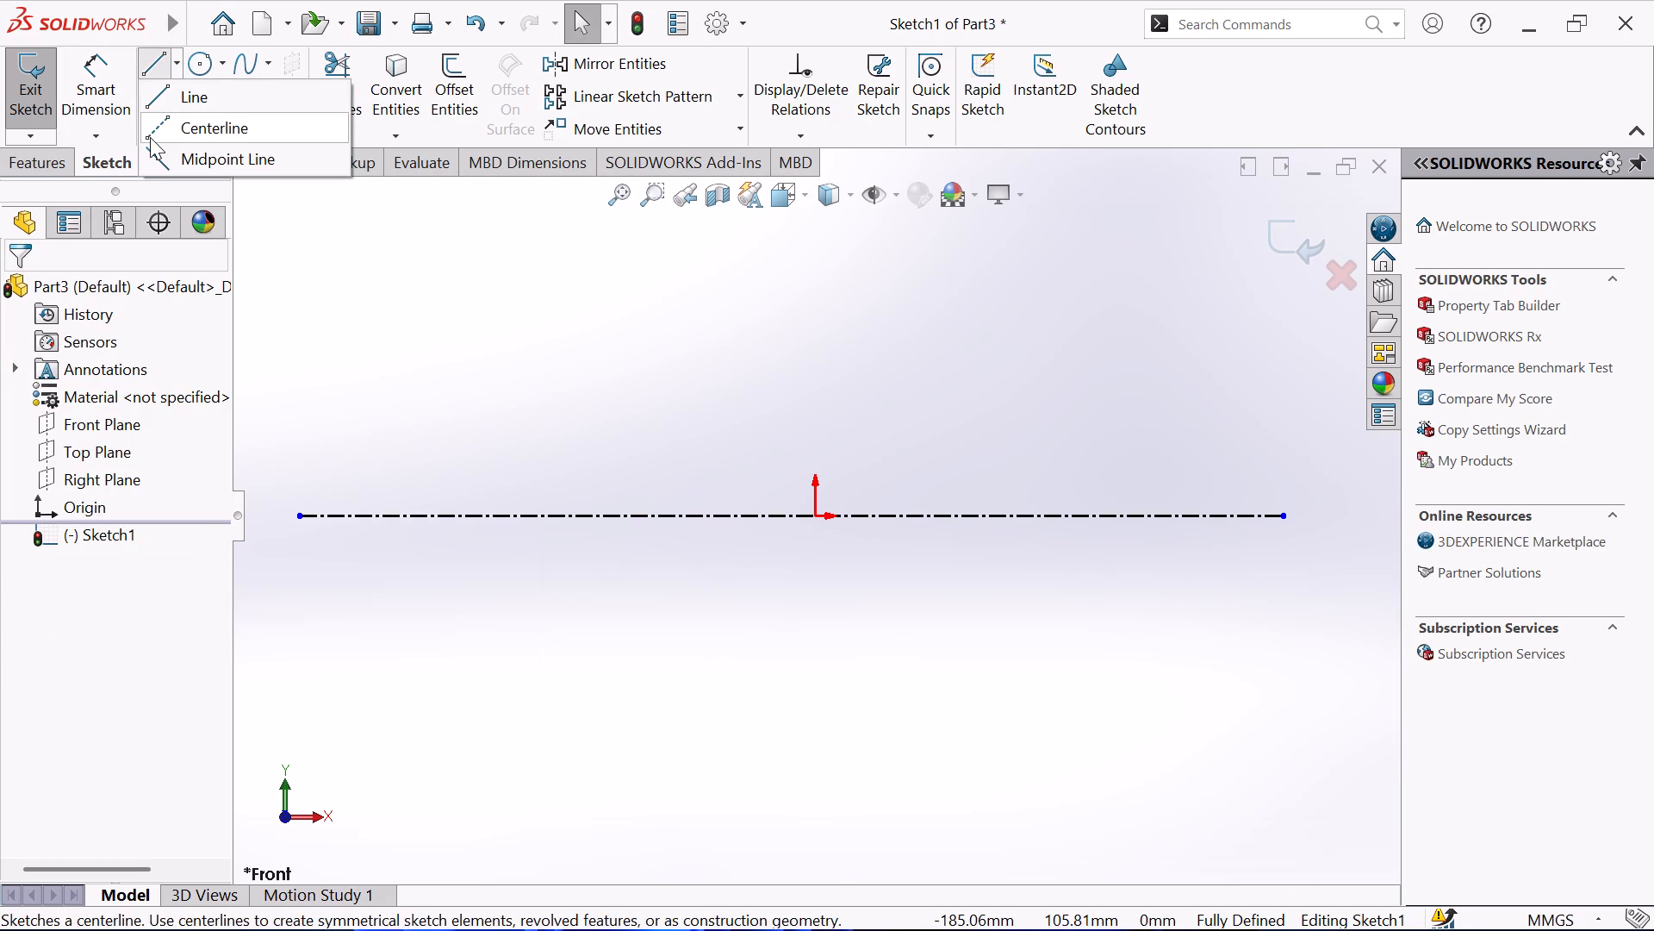
pyautogui.click(150, 137)
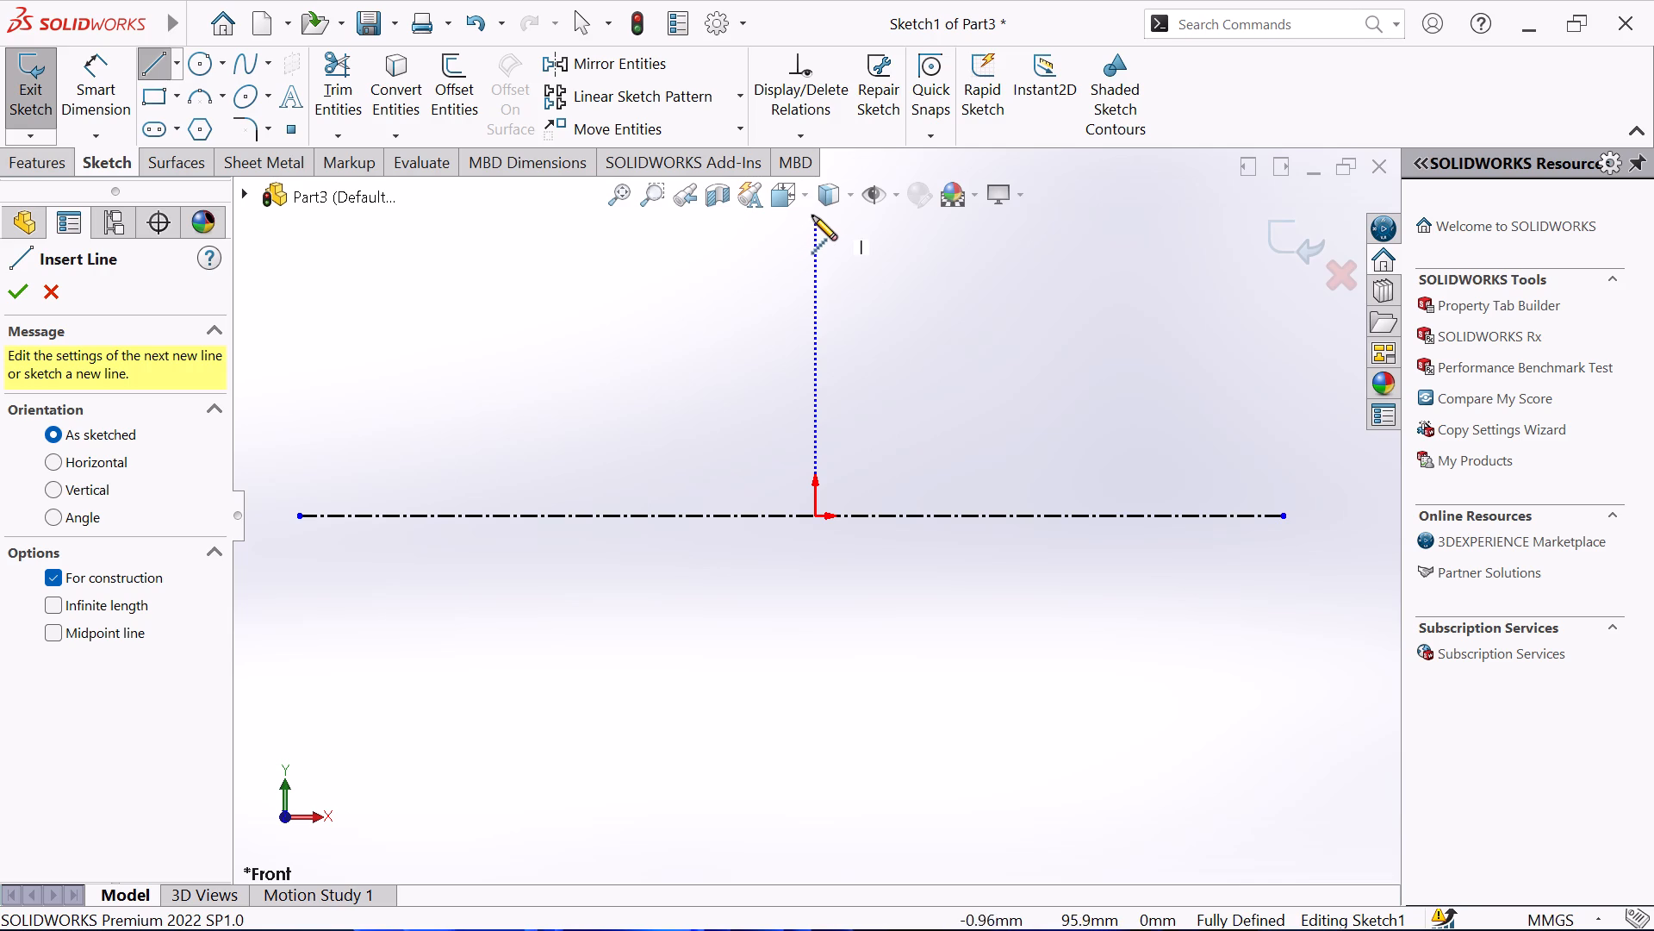
pyautogui.click(815, 215)
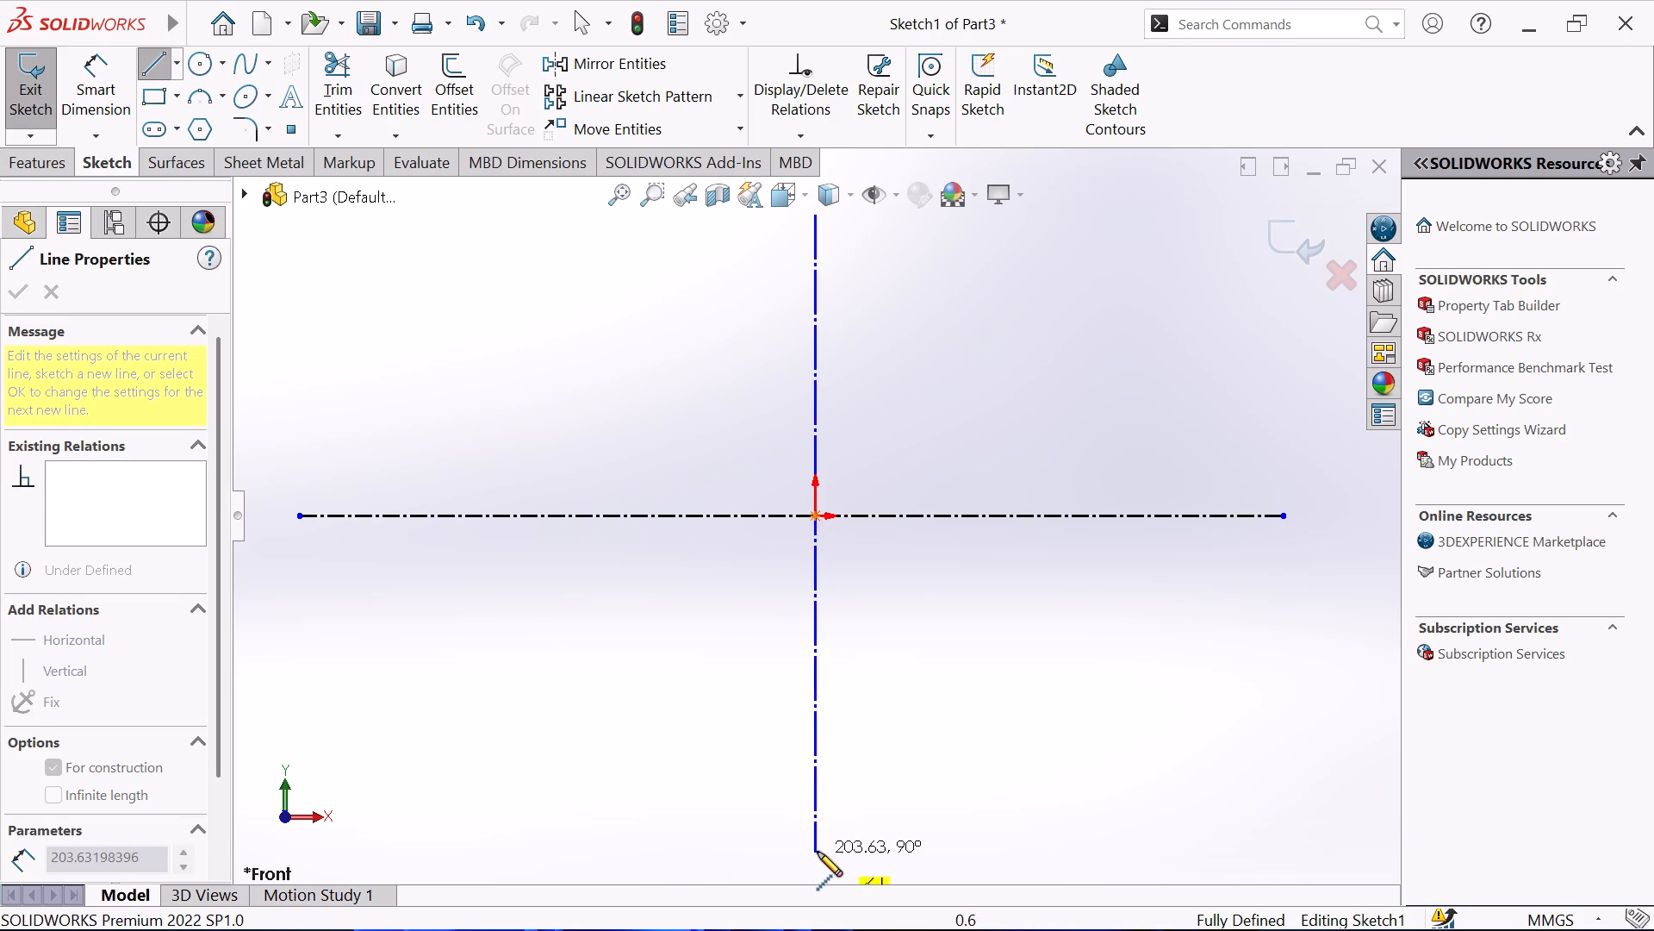
pyautogui.click(818, 852)
pyautogui.rightClick(856, 787)
pyautogui.click(967, 597)
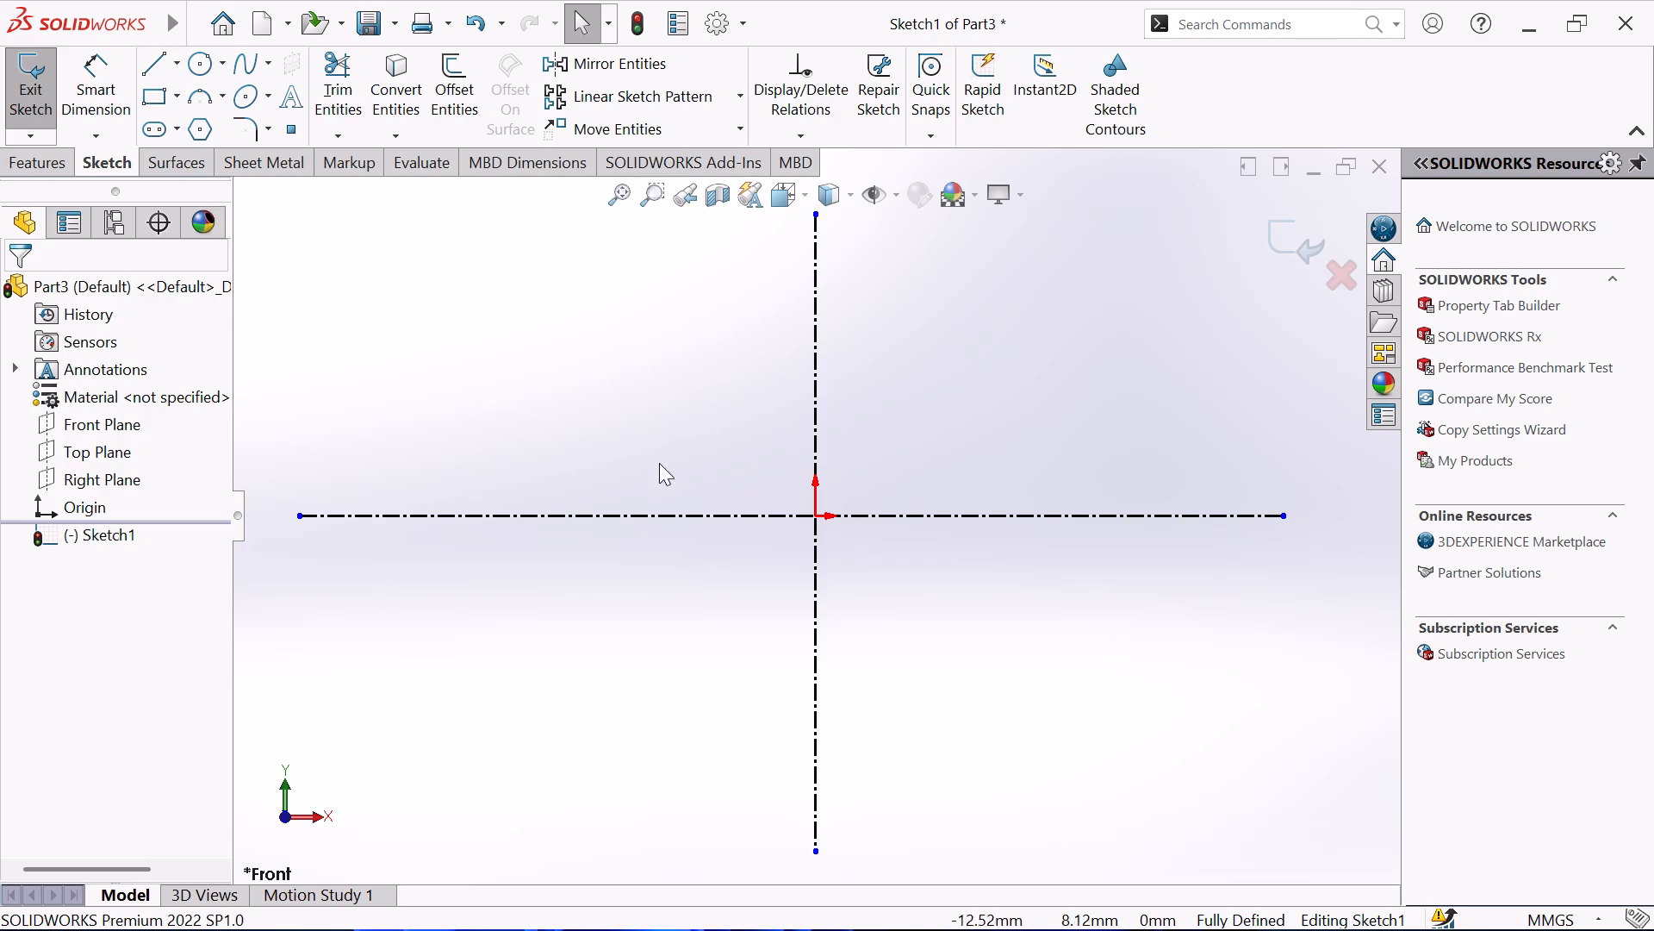
# Sketch a center rectangle about 51 mm wide and 61 mm high, centred on the origin.
pyautogui.click(175, 91)
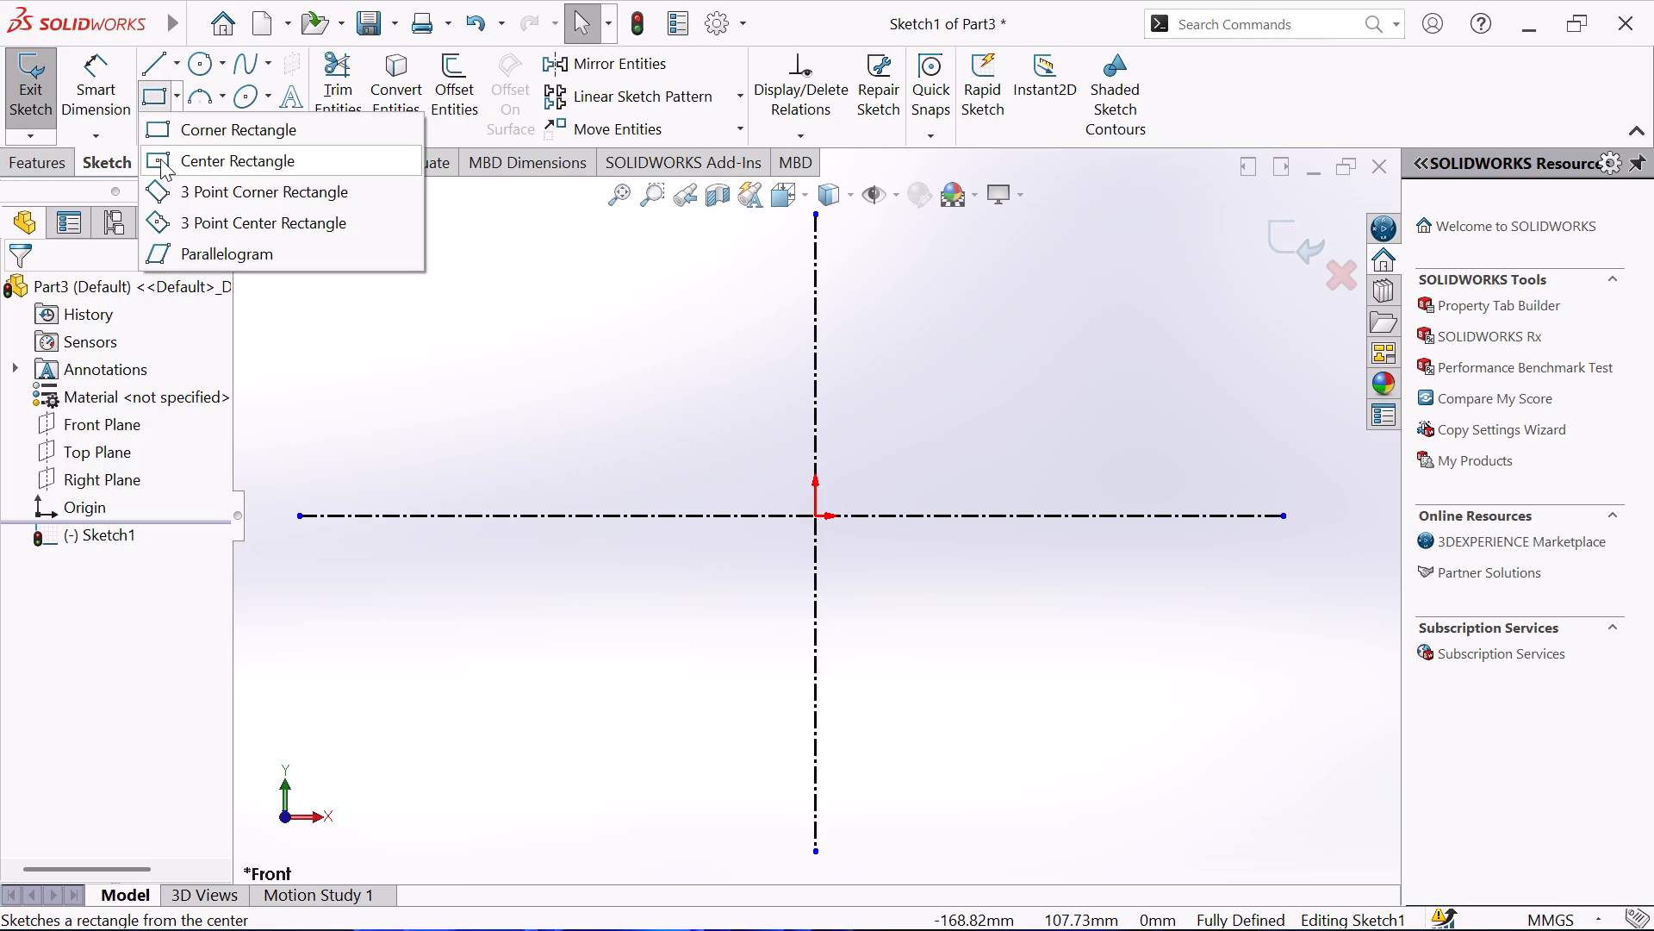
pyautogui.click(160, 159)
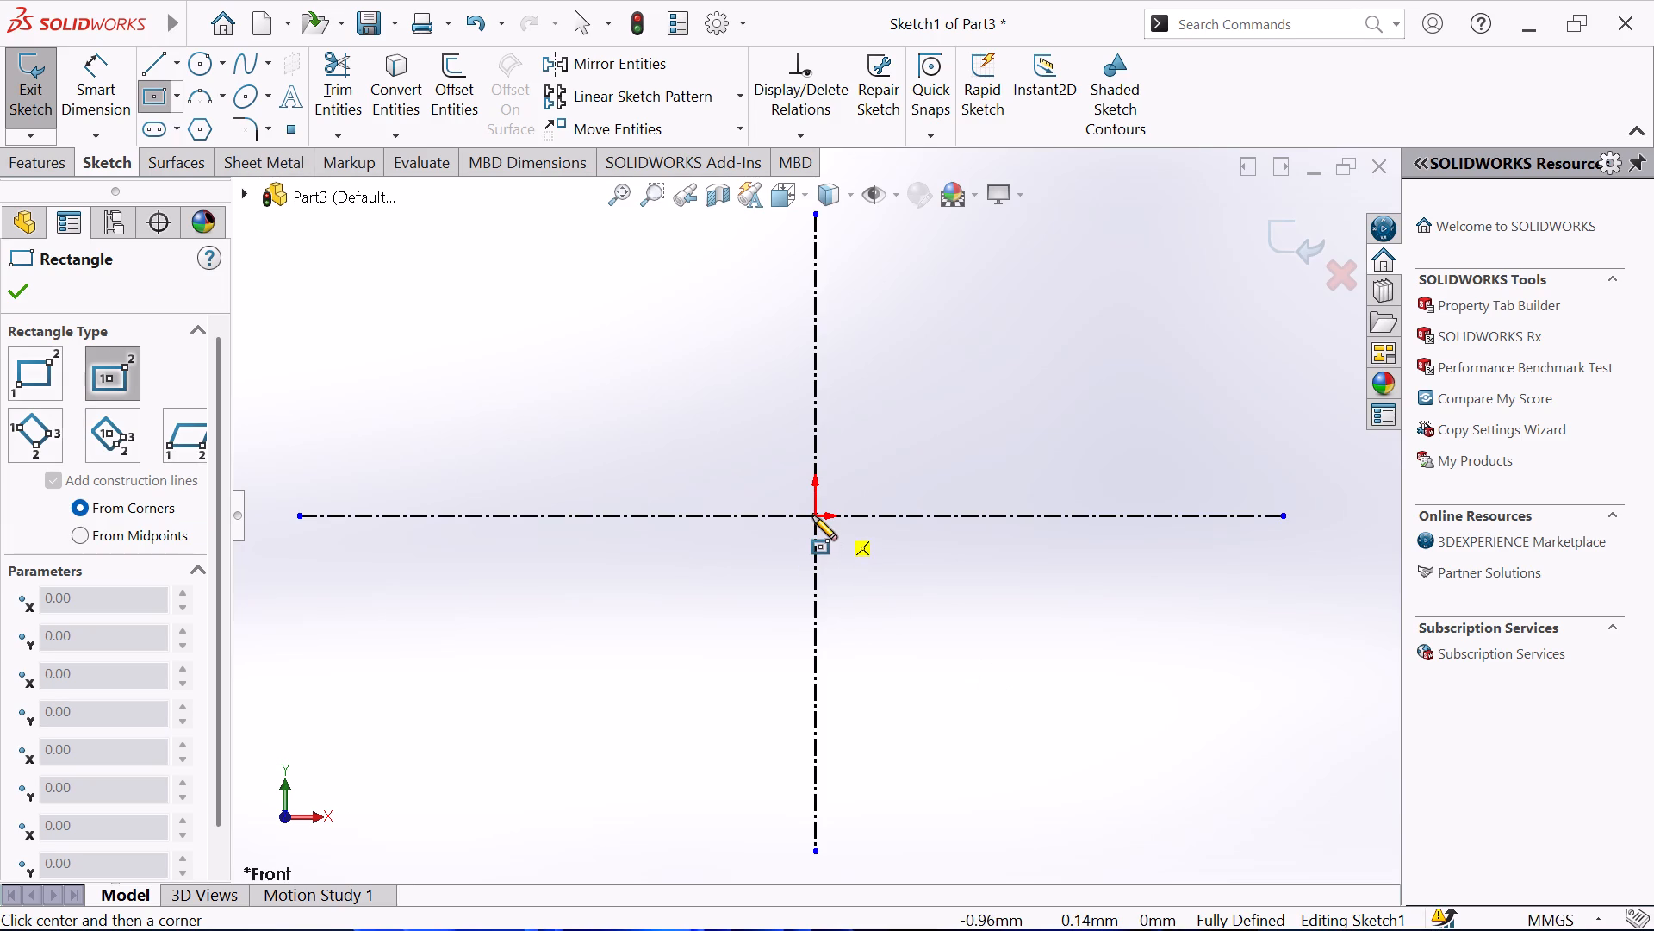
pyautogui.click(811, 515)
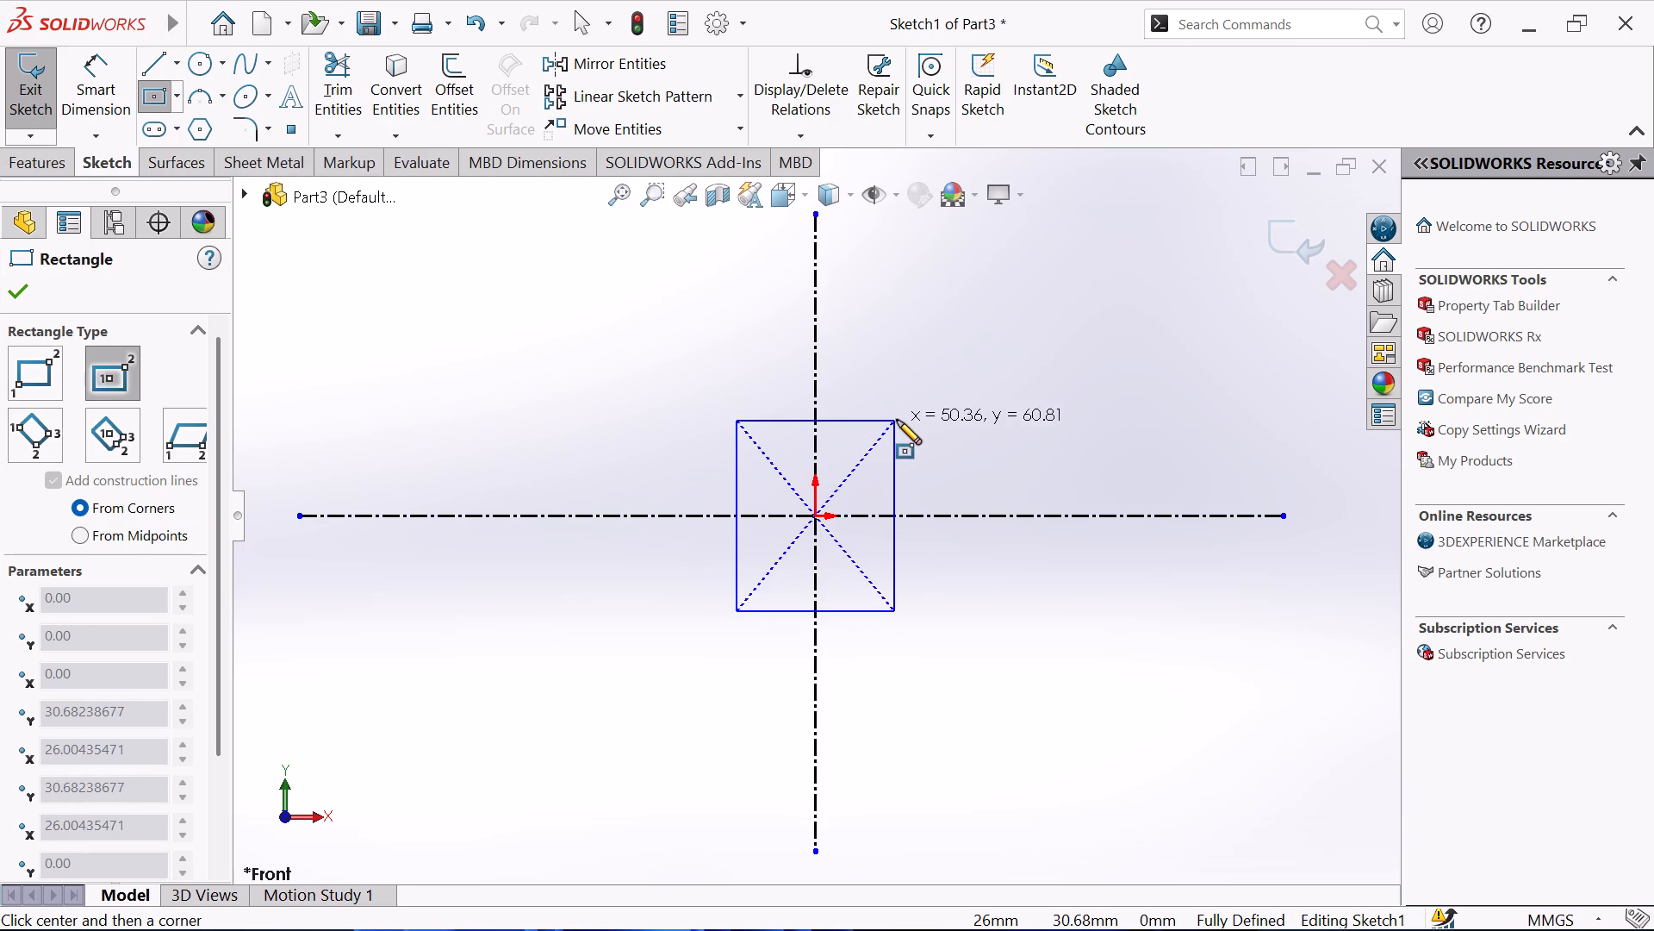
pyautogui.click(896, 418)
pyautogui.rightClick(978, 422)
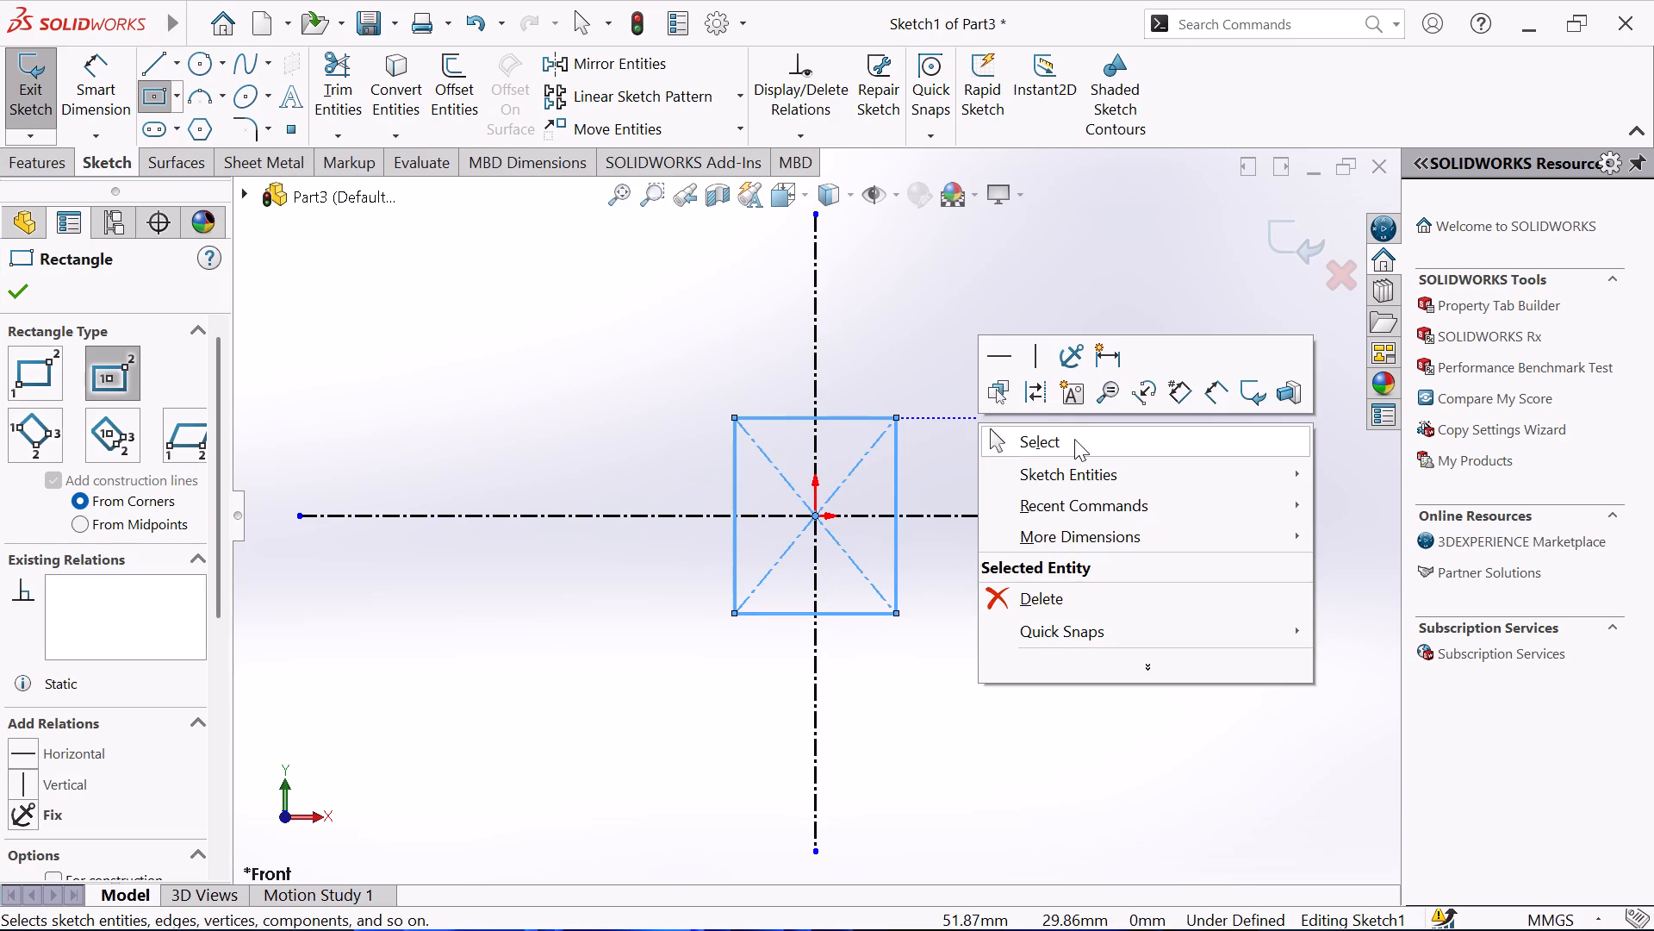
pyautogui.click(1074, 439)
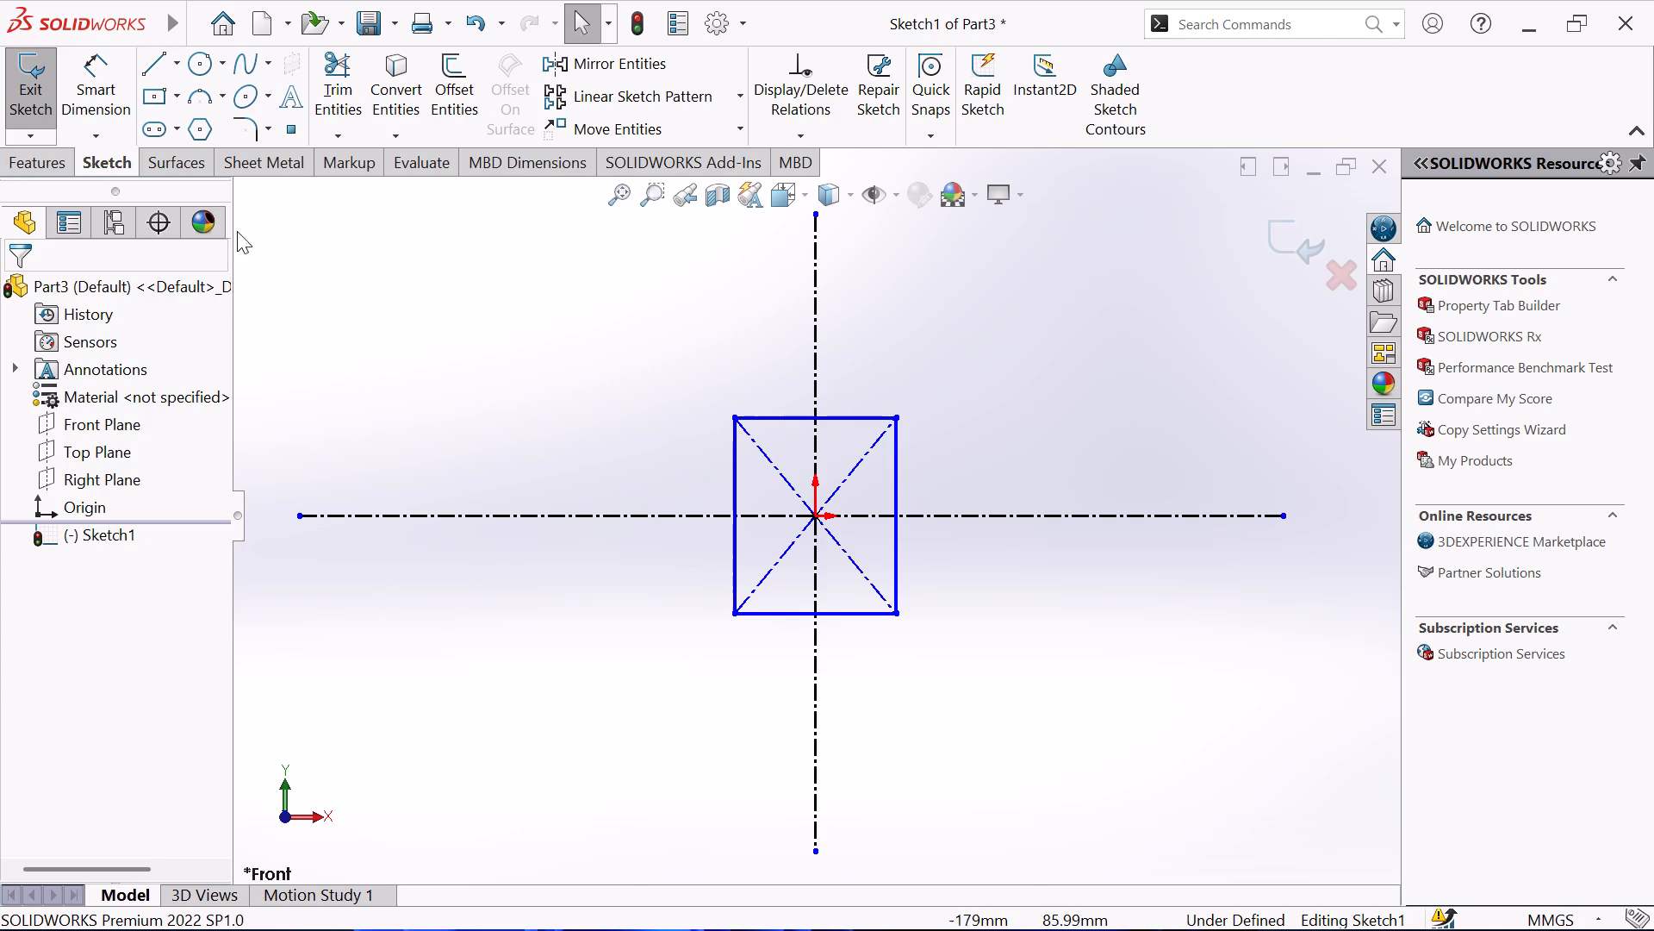
# Dimension the rectangle's top edge and set its width to 27.1954 mm.
pyautogui.click(93, 82)
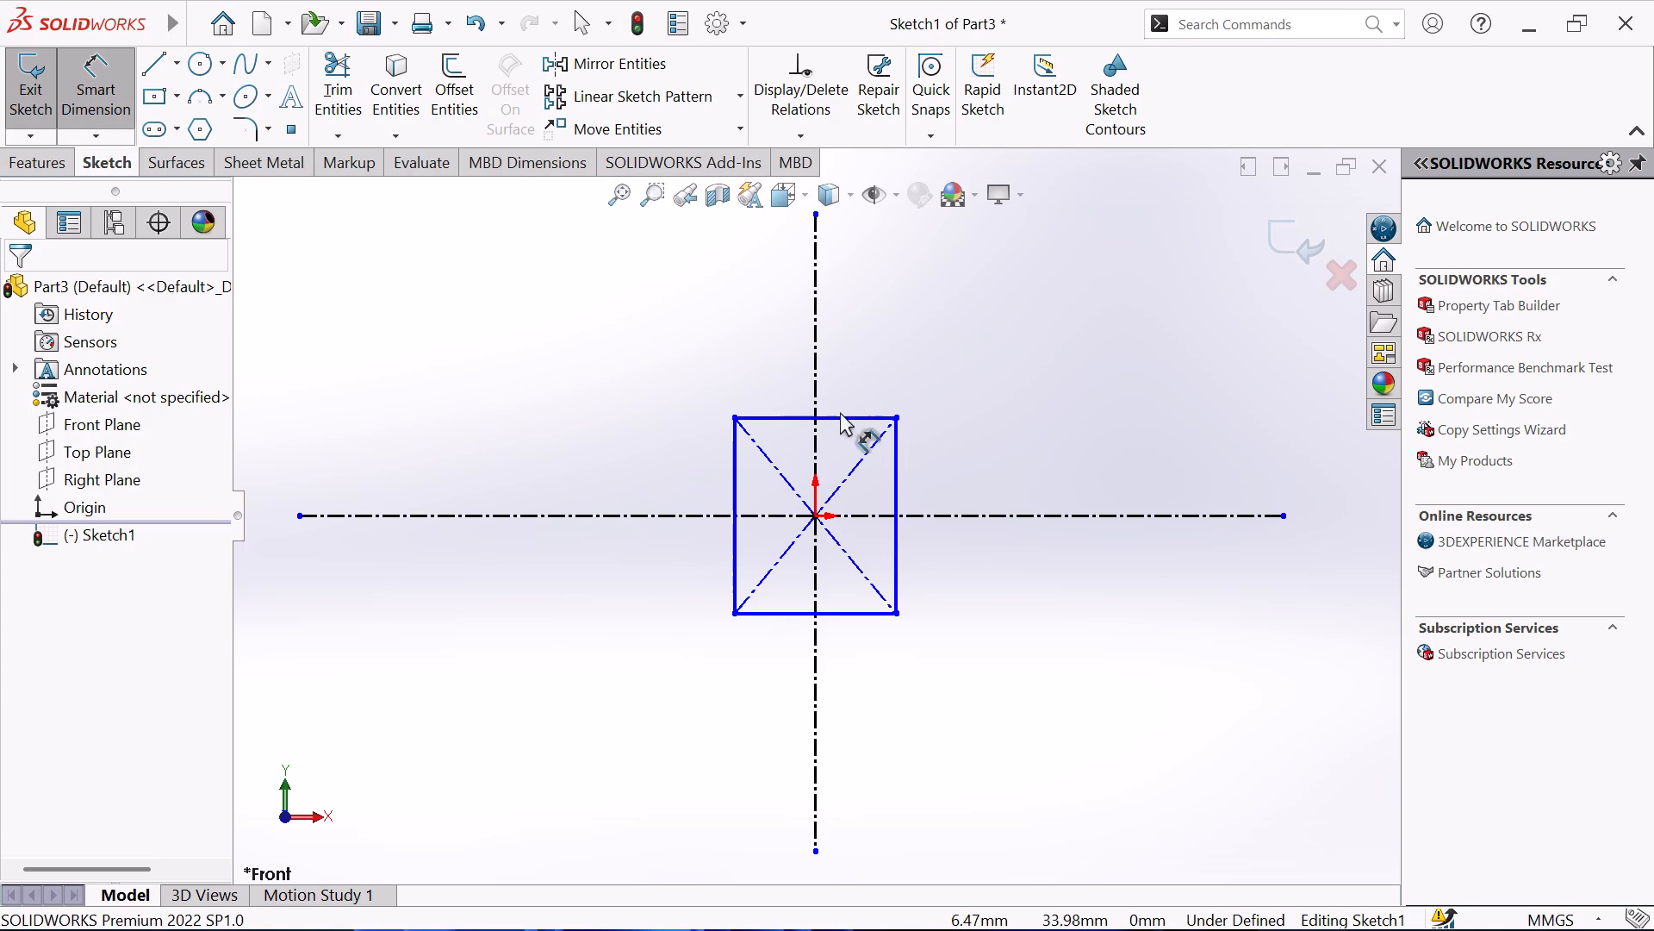
pyautogui.click(843, 419)
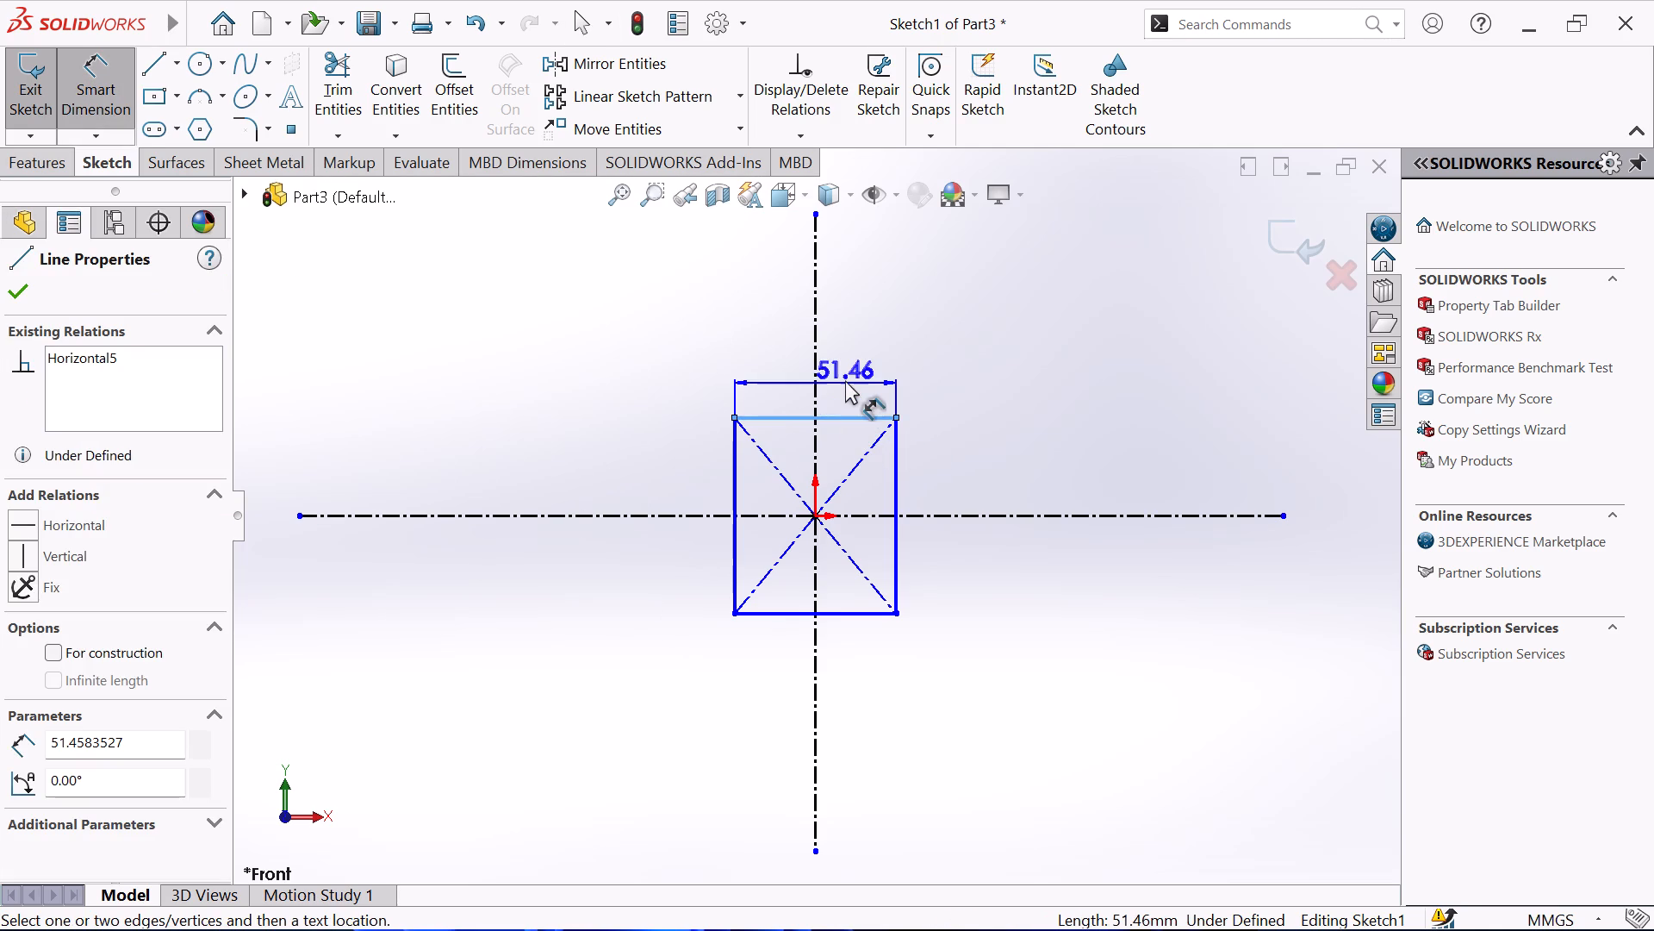
pyautogui.click(844, 369)
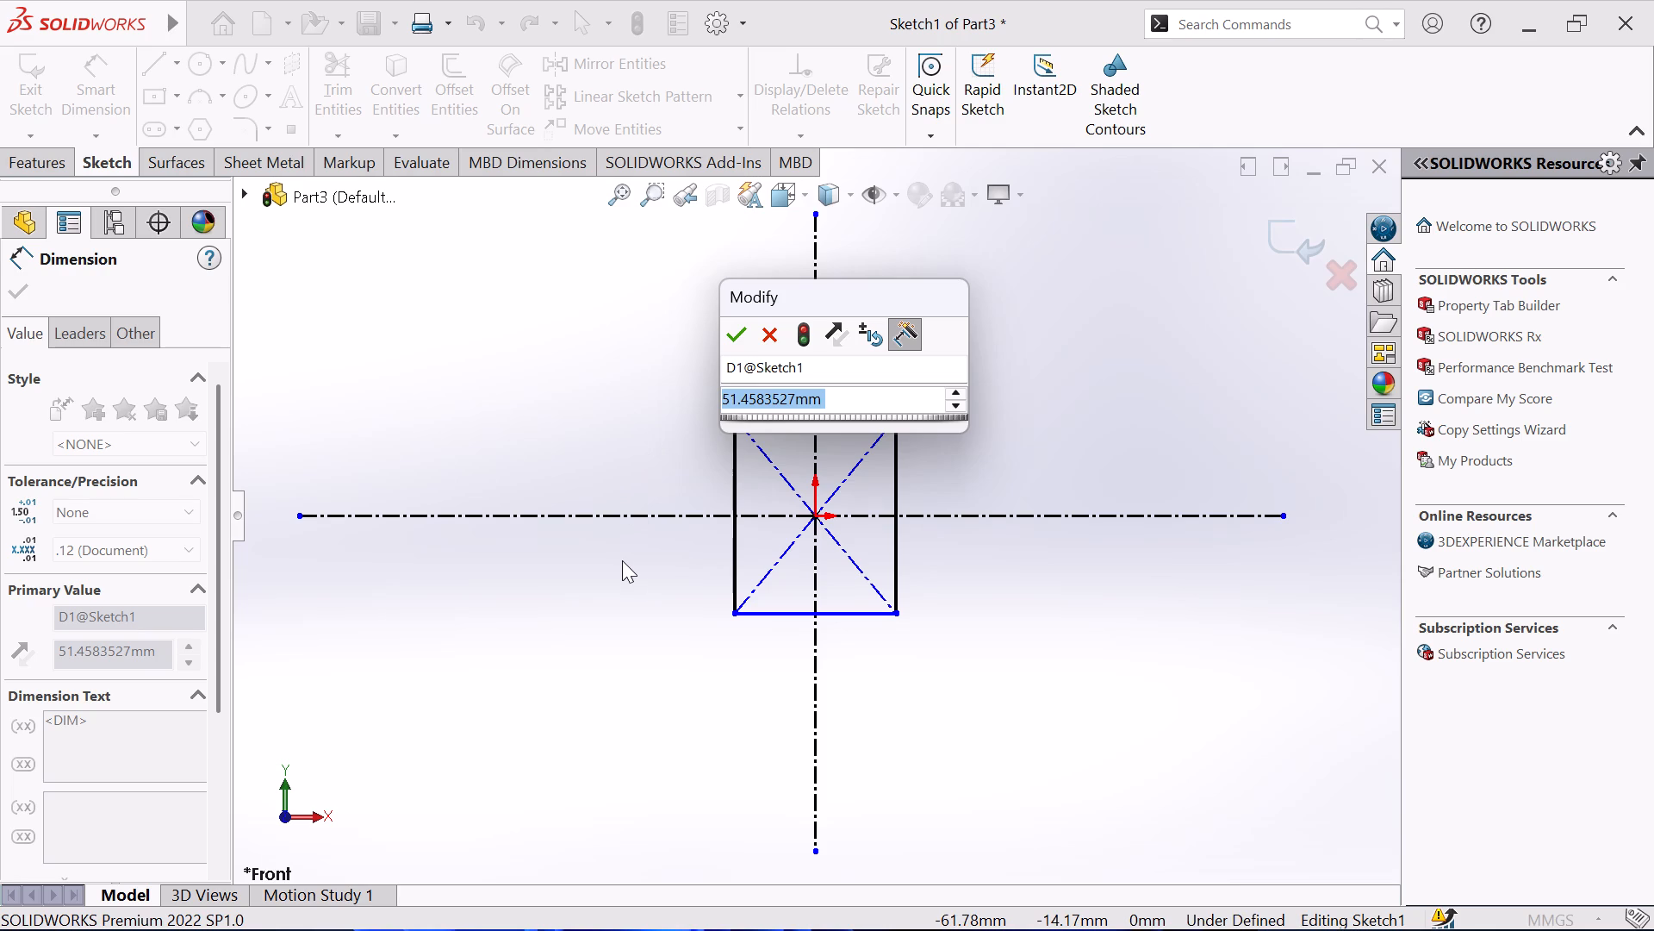
pyautogui.press('2')
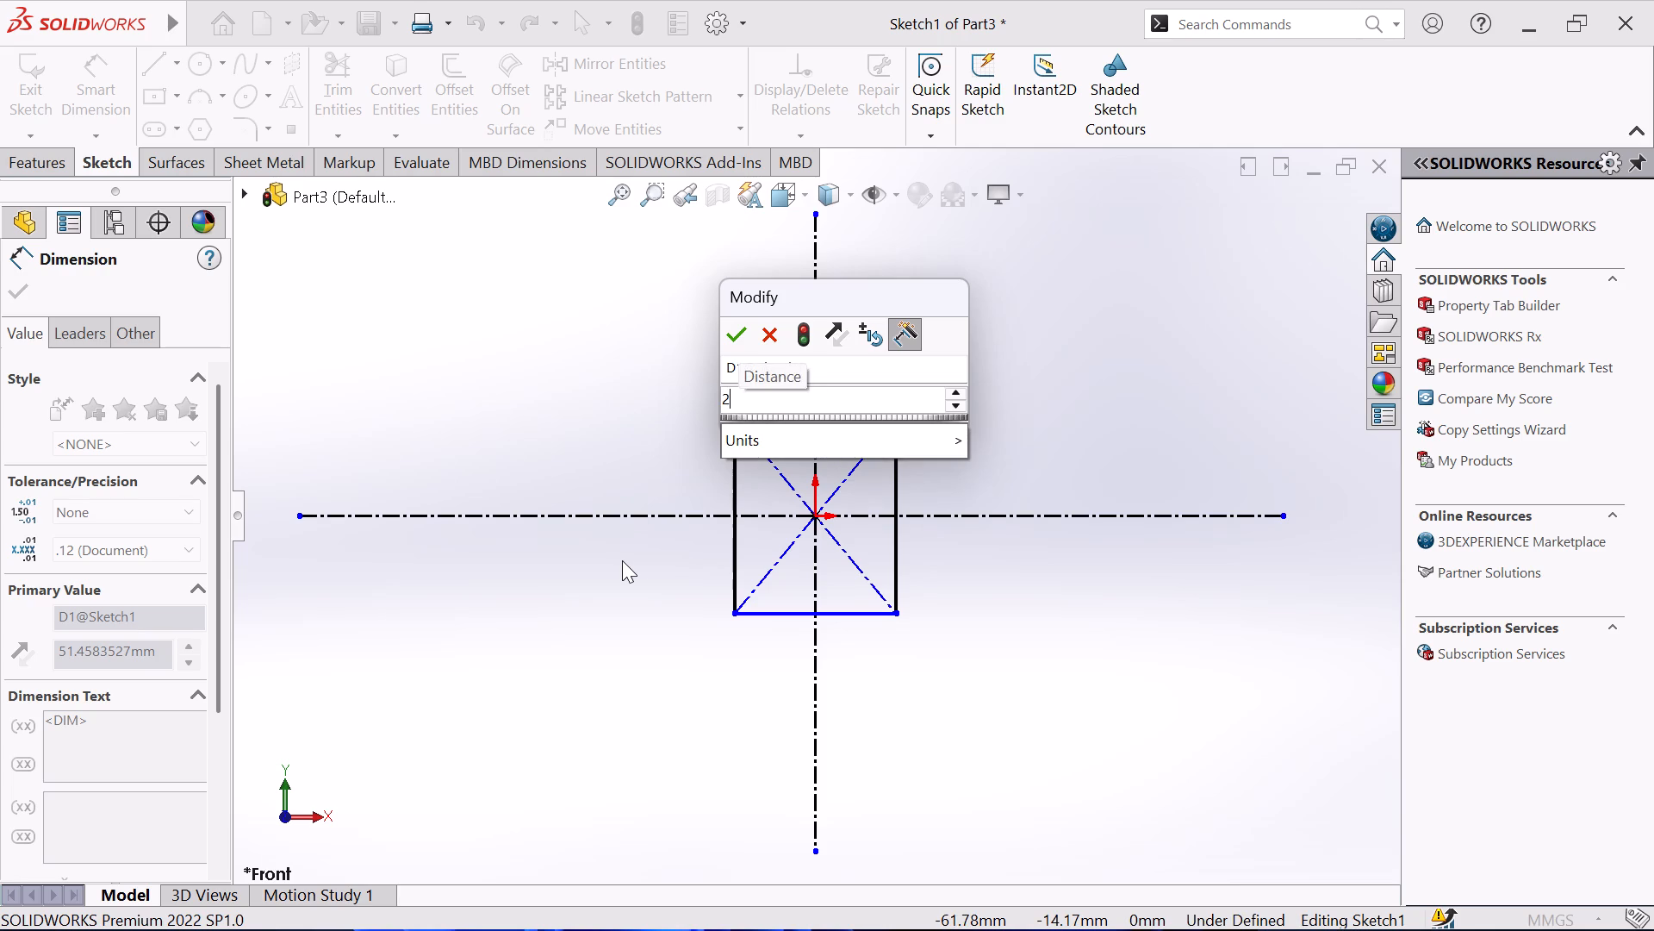
pyautogui.press('7')
pyautogui.press('.')
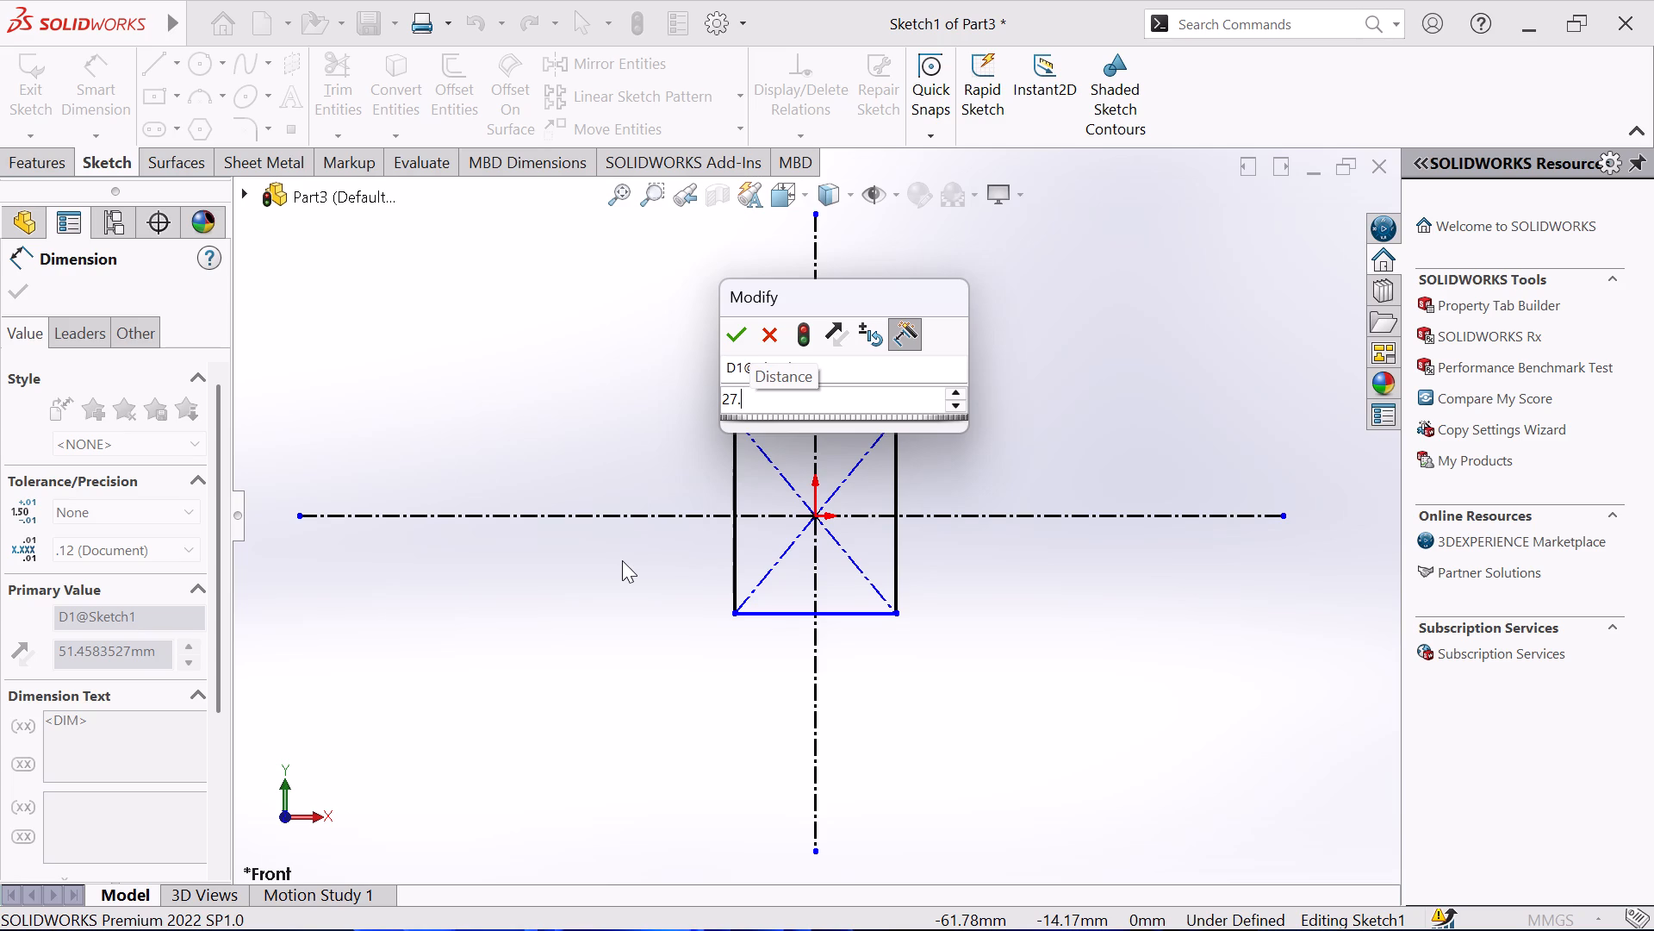
pyautogui.press('1')
pyautogui.press('9')
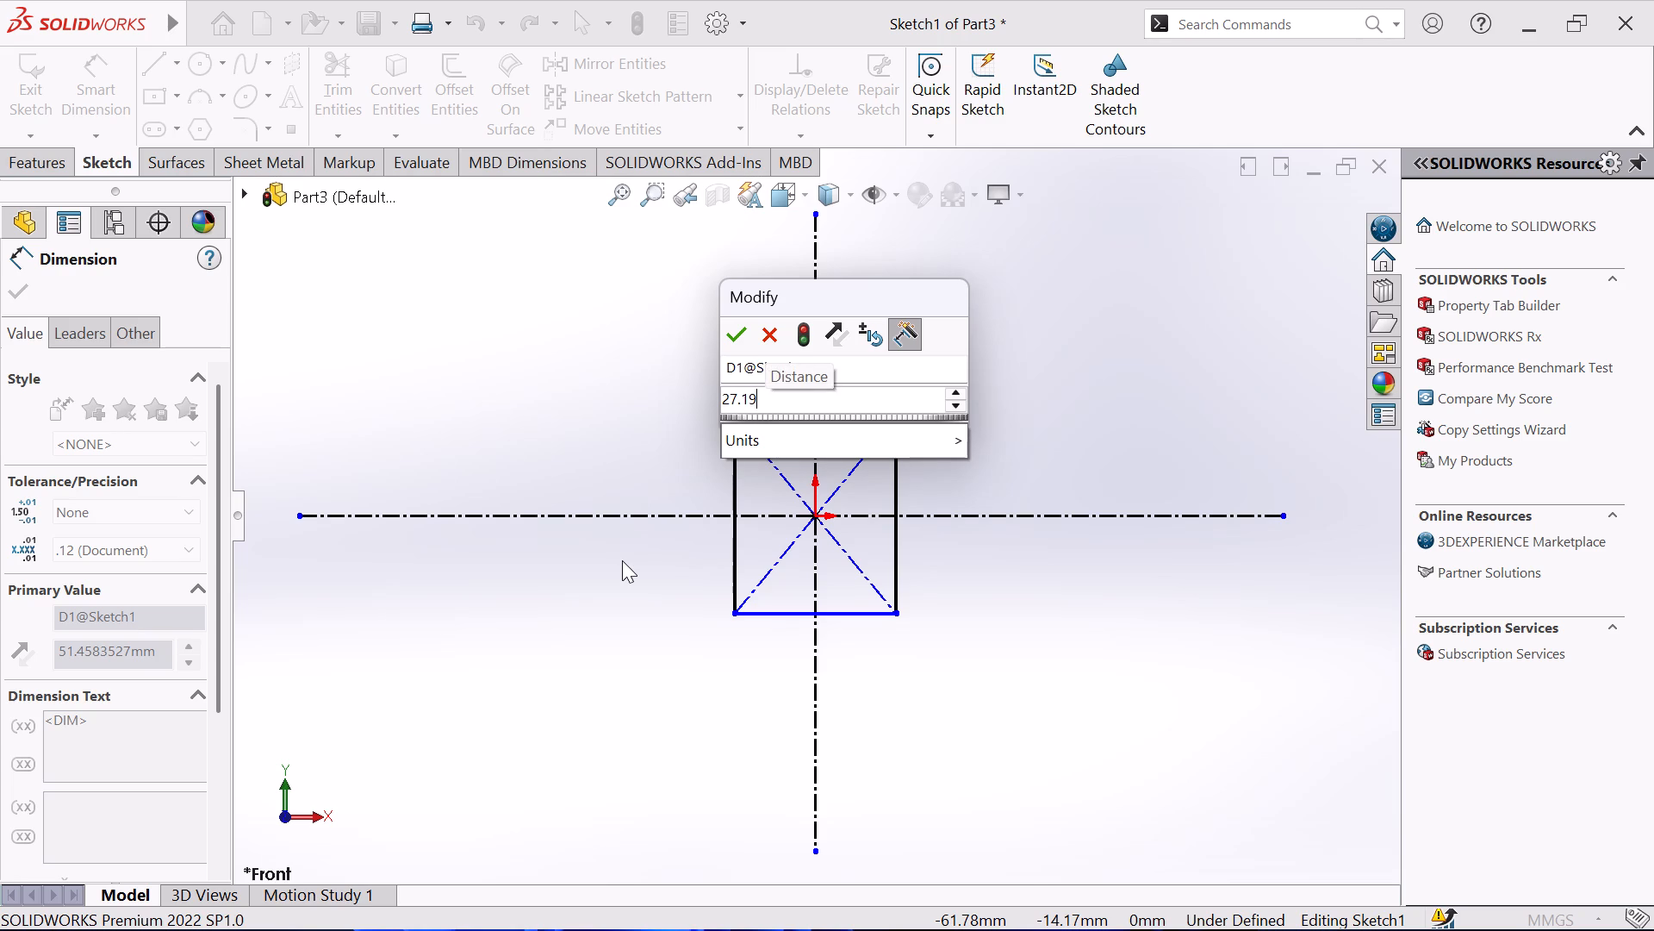
pyautogui.write('54')
pyautogui.press('Return')
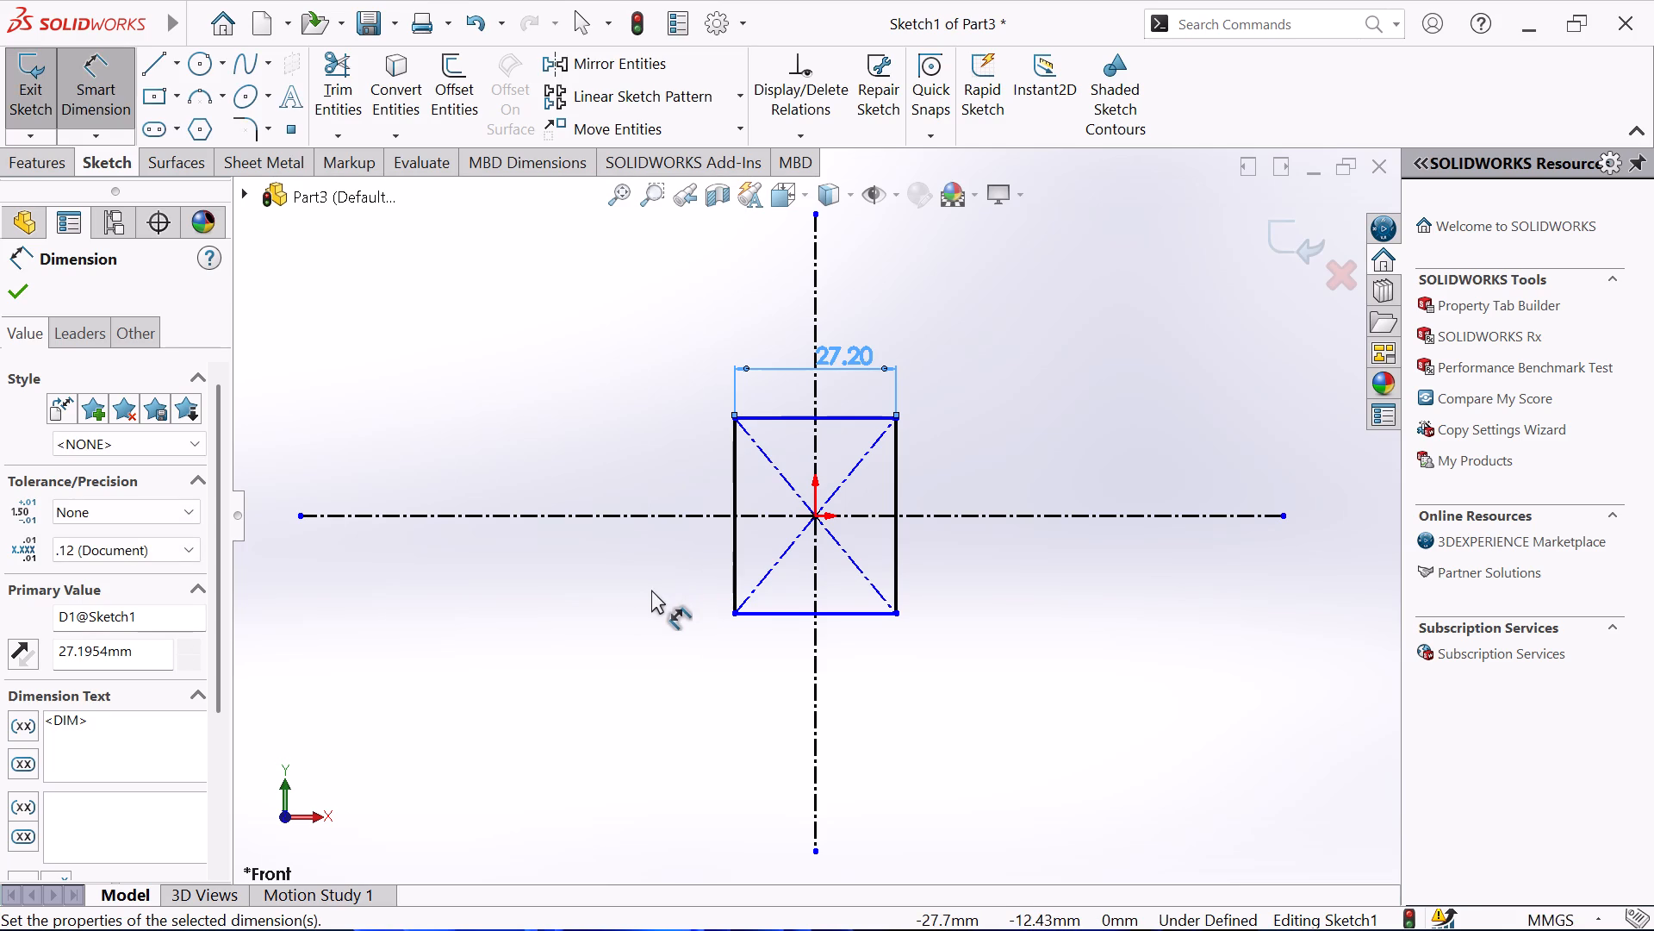
# Dimension the rectangle's vertical side, set its height to 38.1 mm and finish dimensioning.
pyautogui.click(730, 539)
pyautogui.click(607, 537)
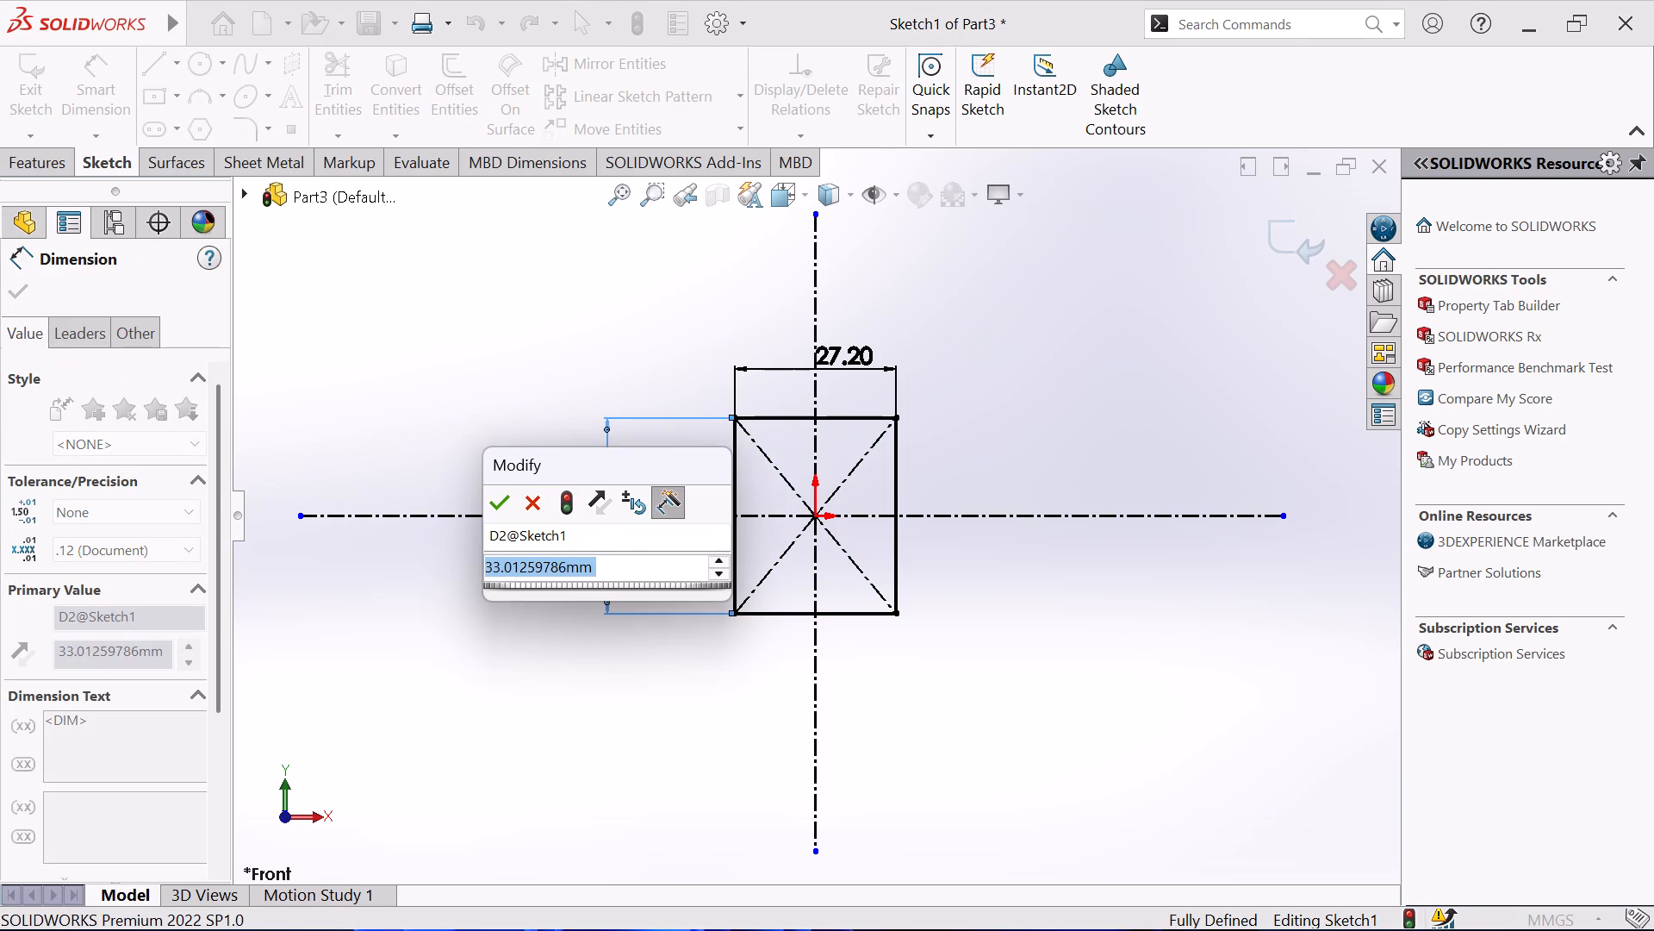
pyautogui.press('3')
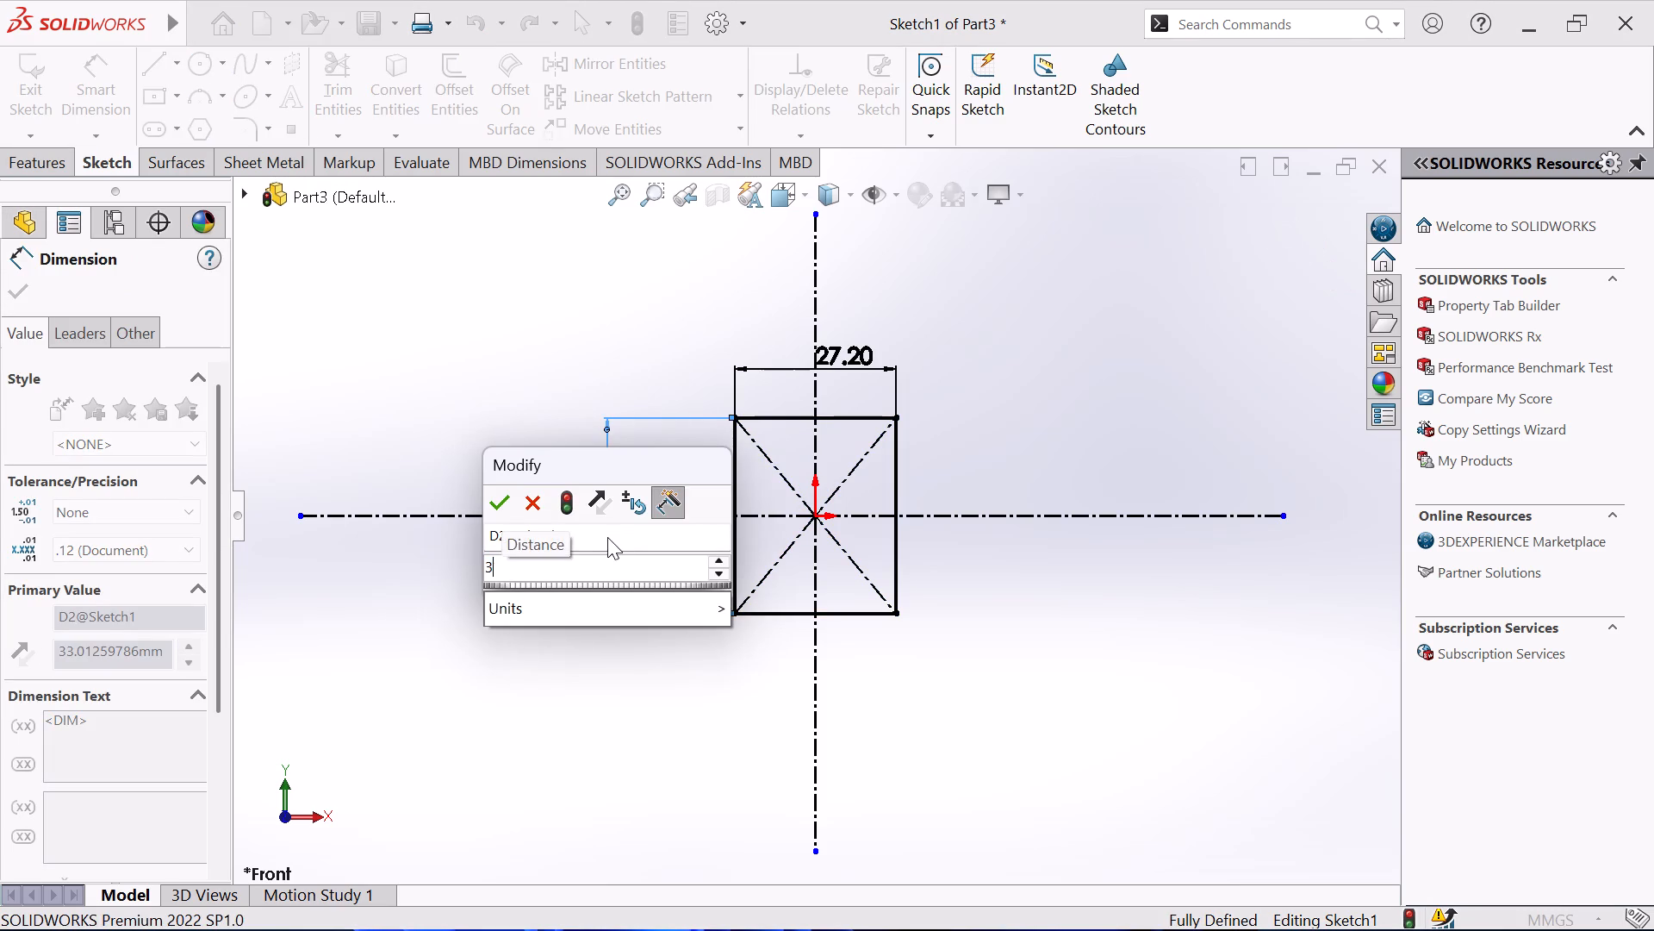
pyautogui.press('8')
pyautogui.press('.')
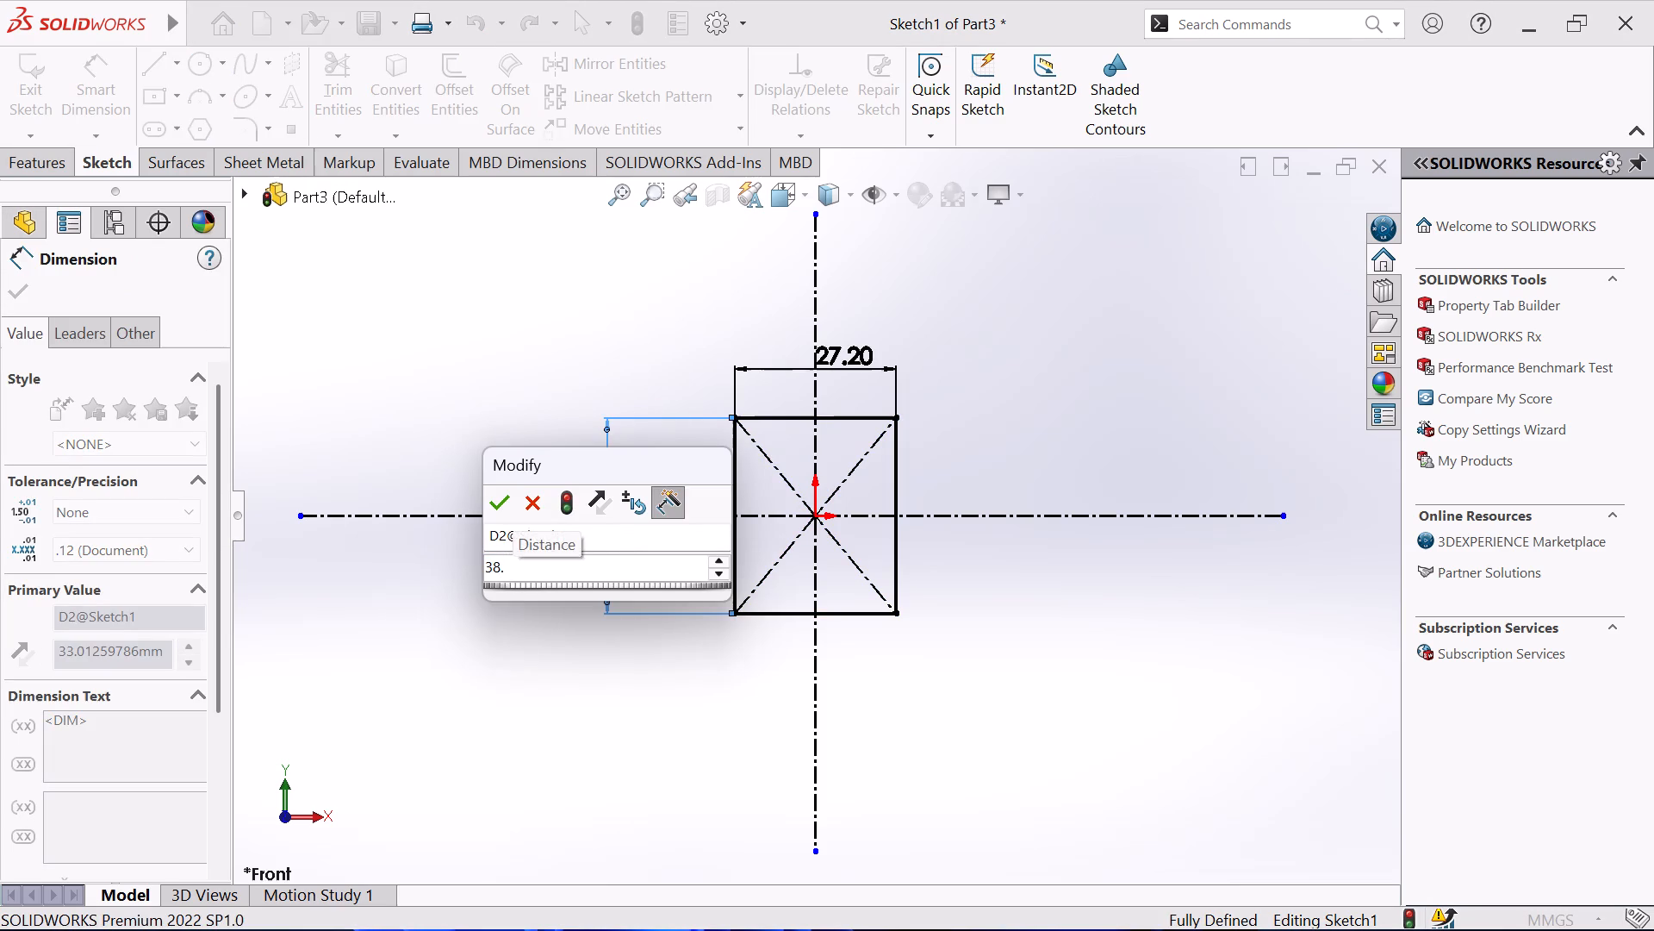
pyautogui.press('1')
pyautogui.press('Return')
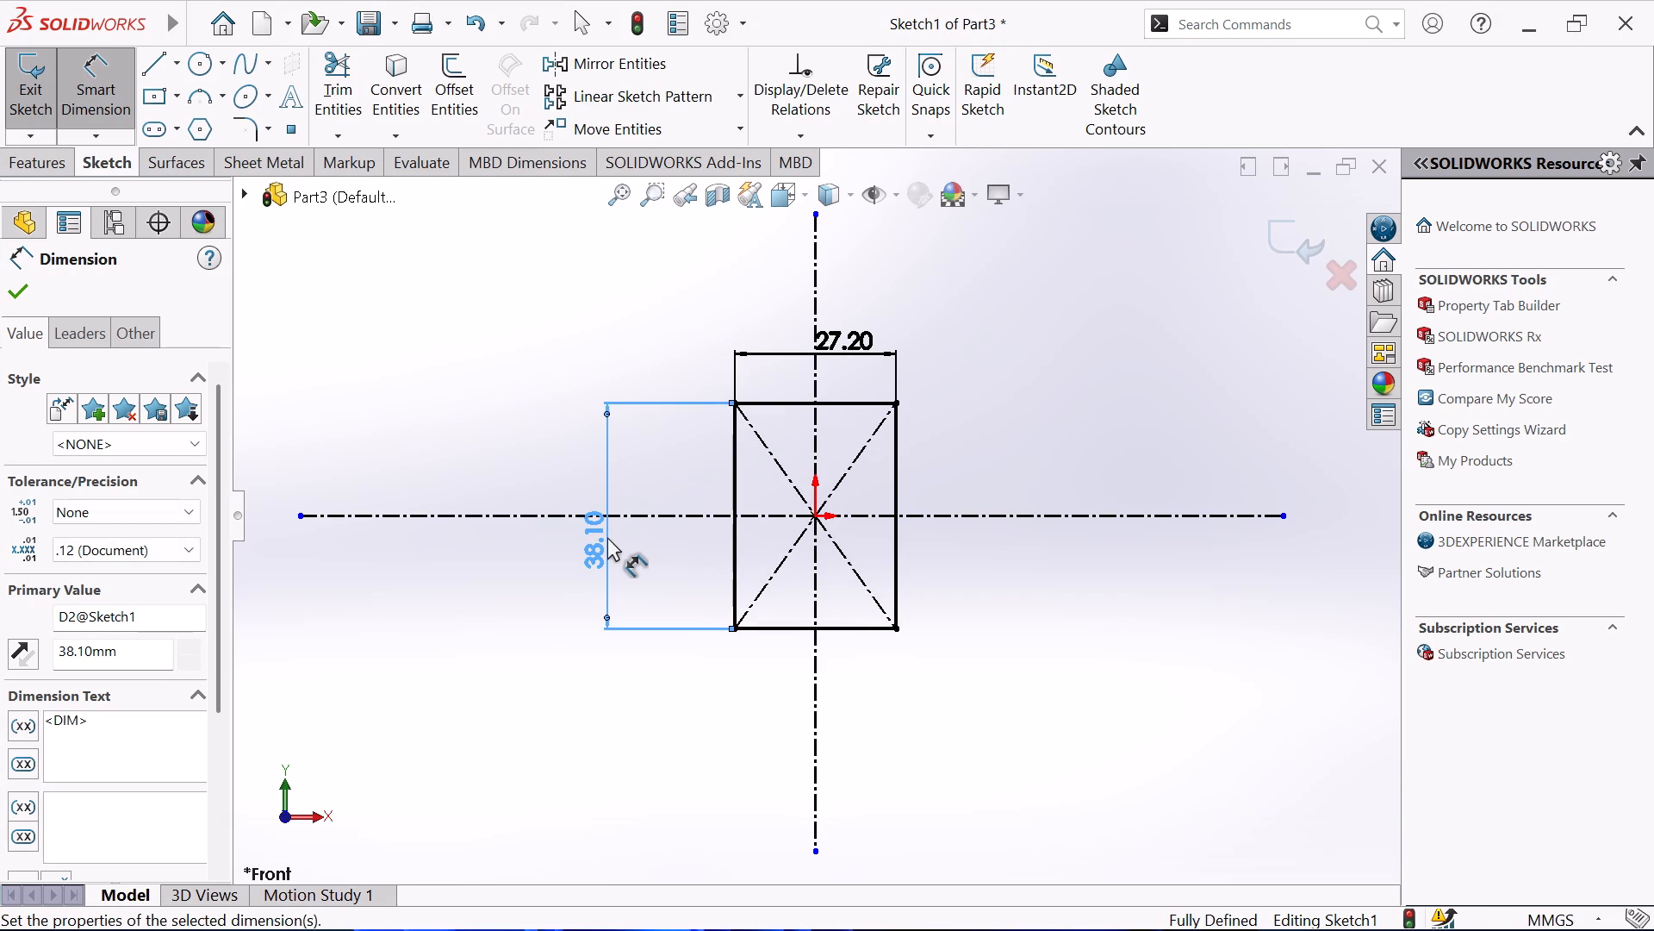
pyautogui.rightClick(436, 644)
pyautogui.click(505, 728)
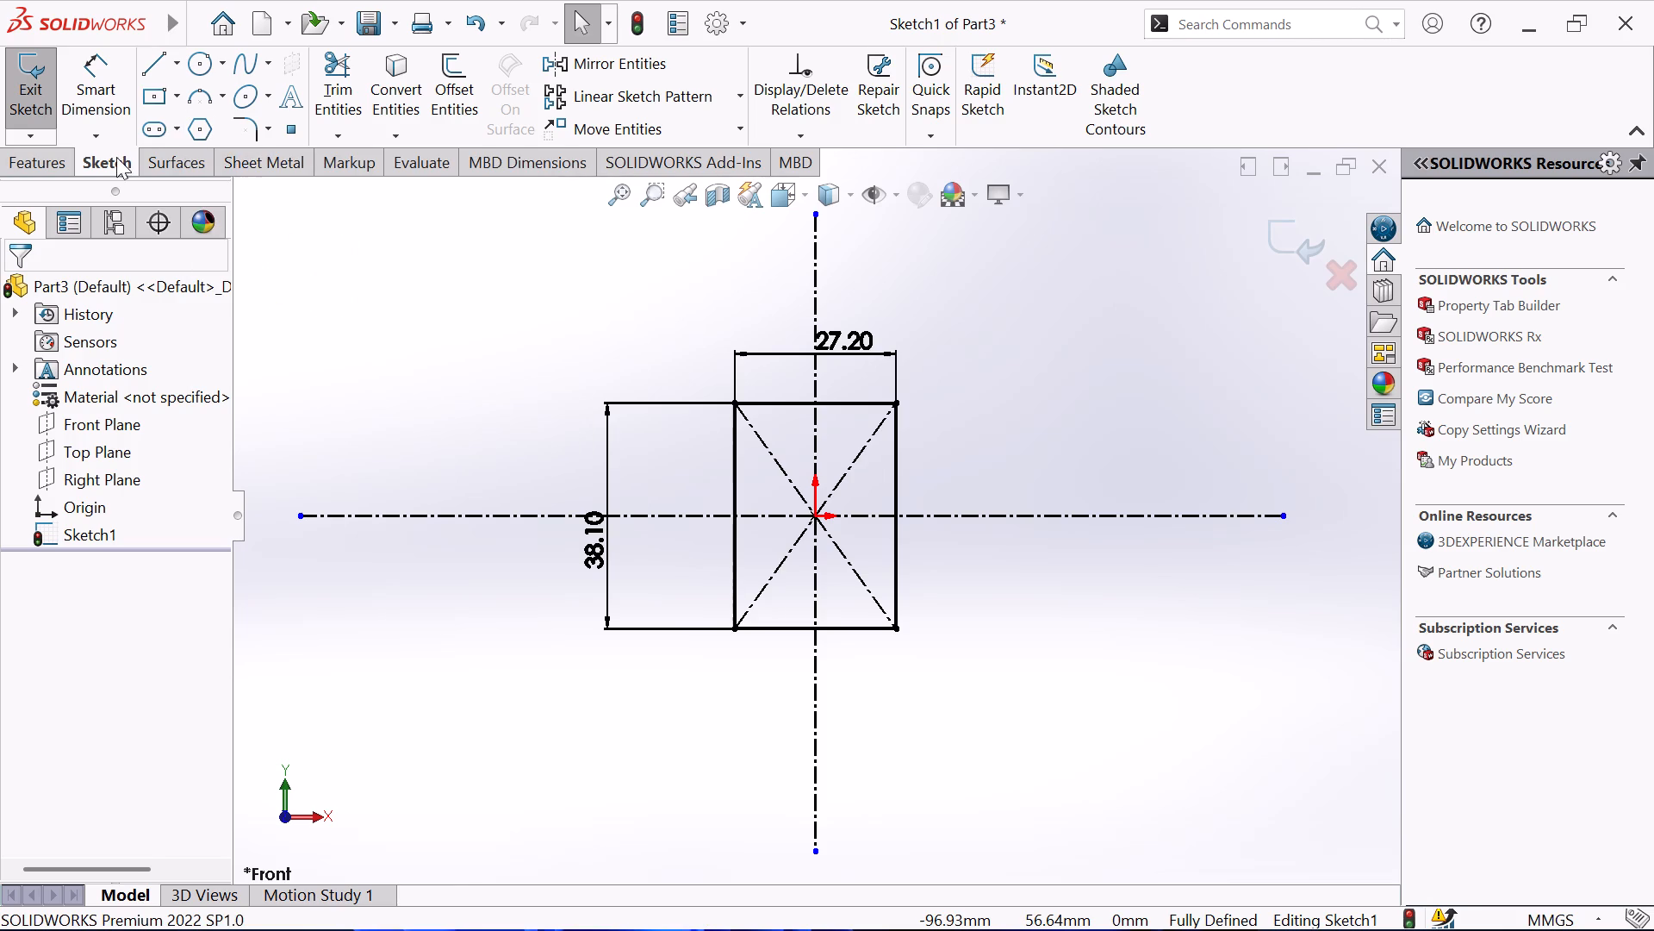
# Fillet the rectangle's lower-right corner with a 15.748 mm radius and finish the Sketch Fillet command.
pyautogui.click(238, 127)
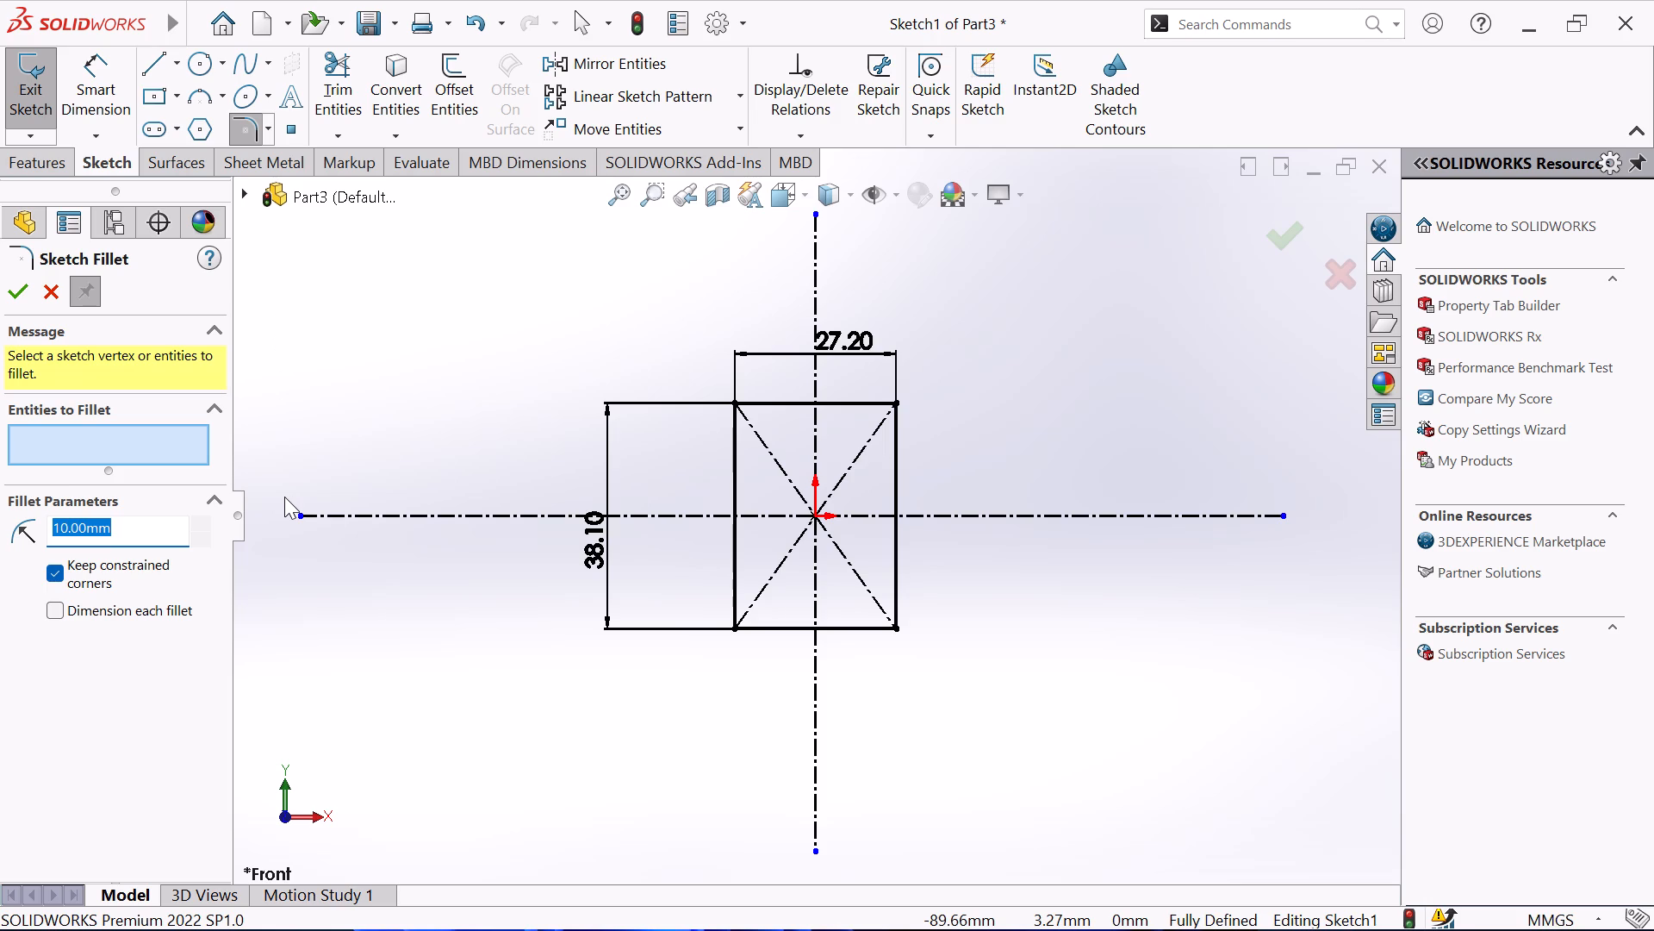
pyautogui.press('1')
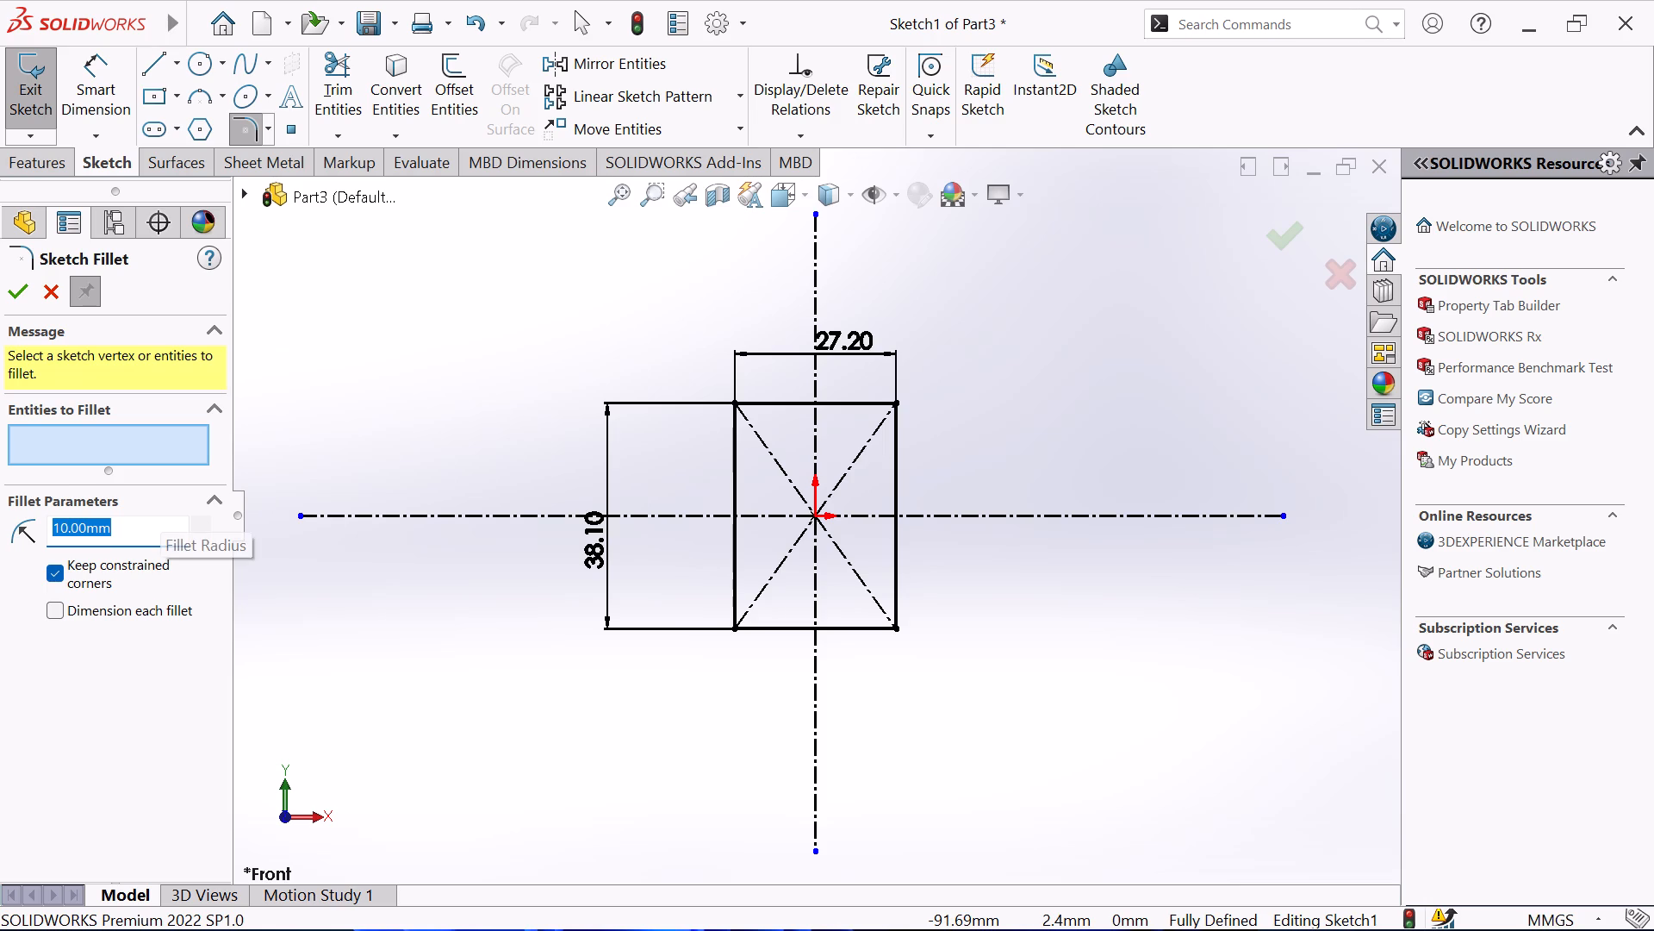
pyautogui.press('5')
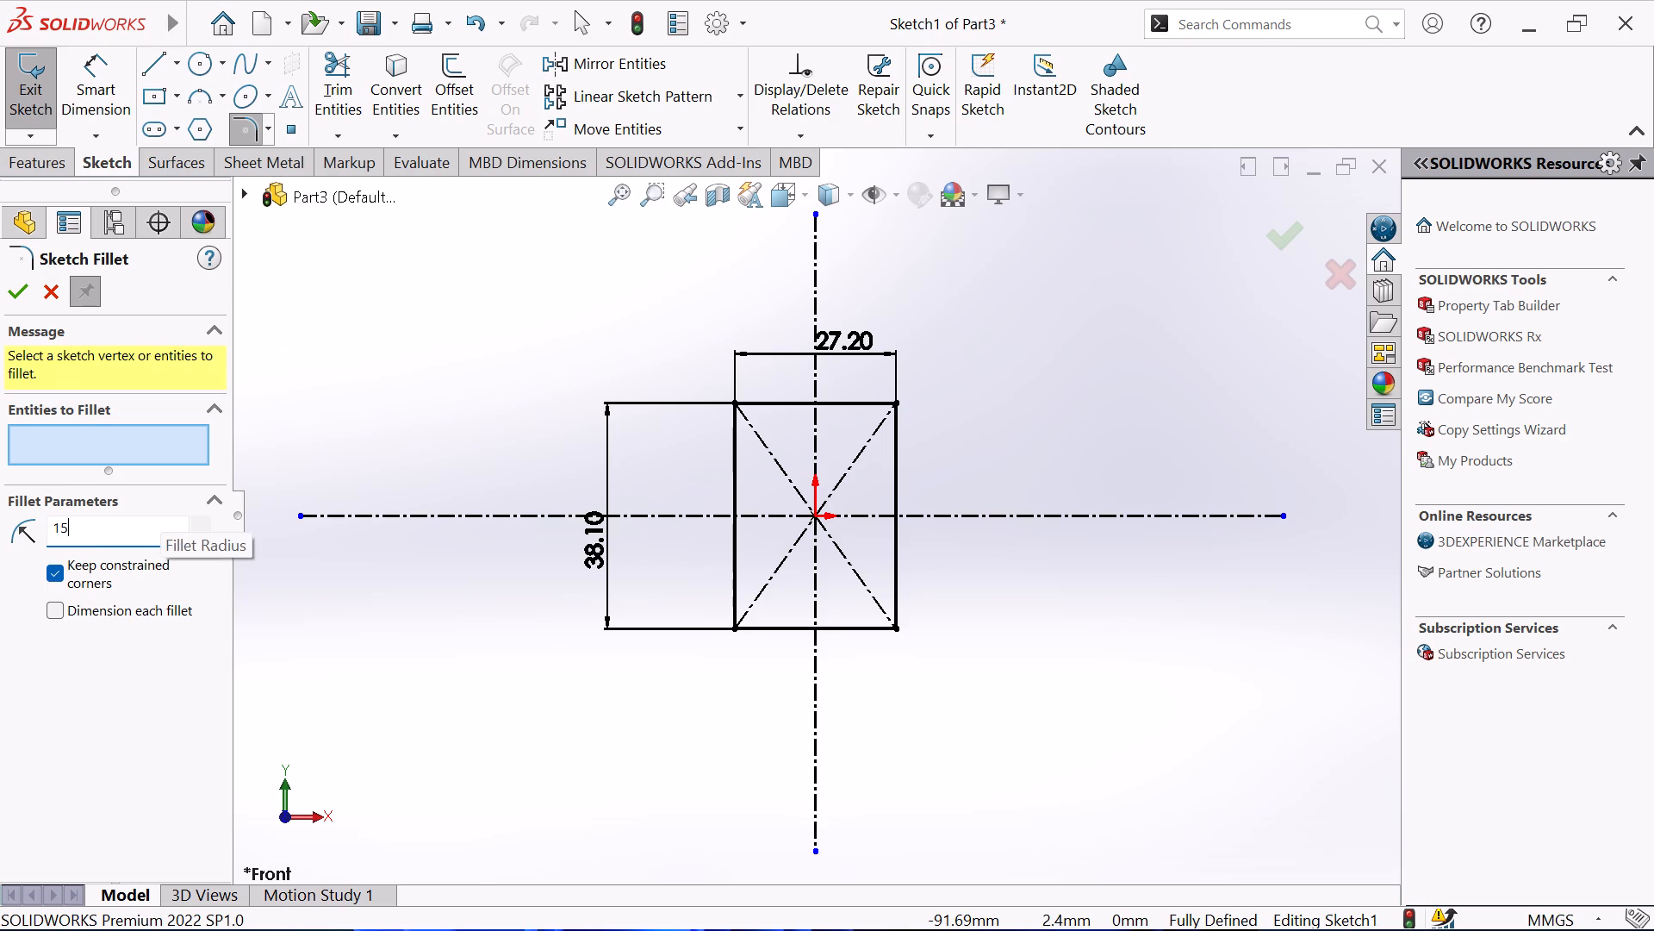
pyautogui.press('.')
pyautogui.press('7')
pyautogui.press('4')
pyautogui.press('8')
pyautogui.click(470, 672)
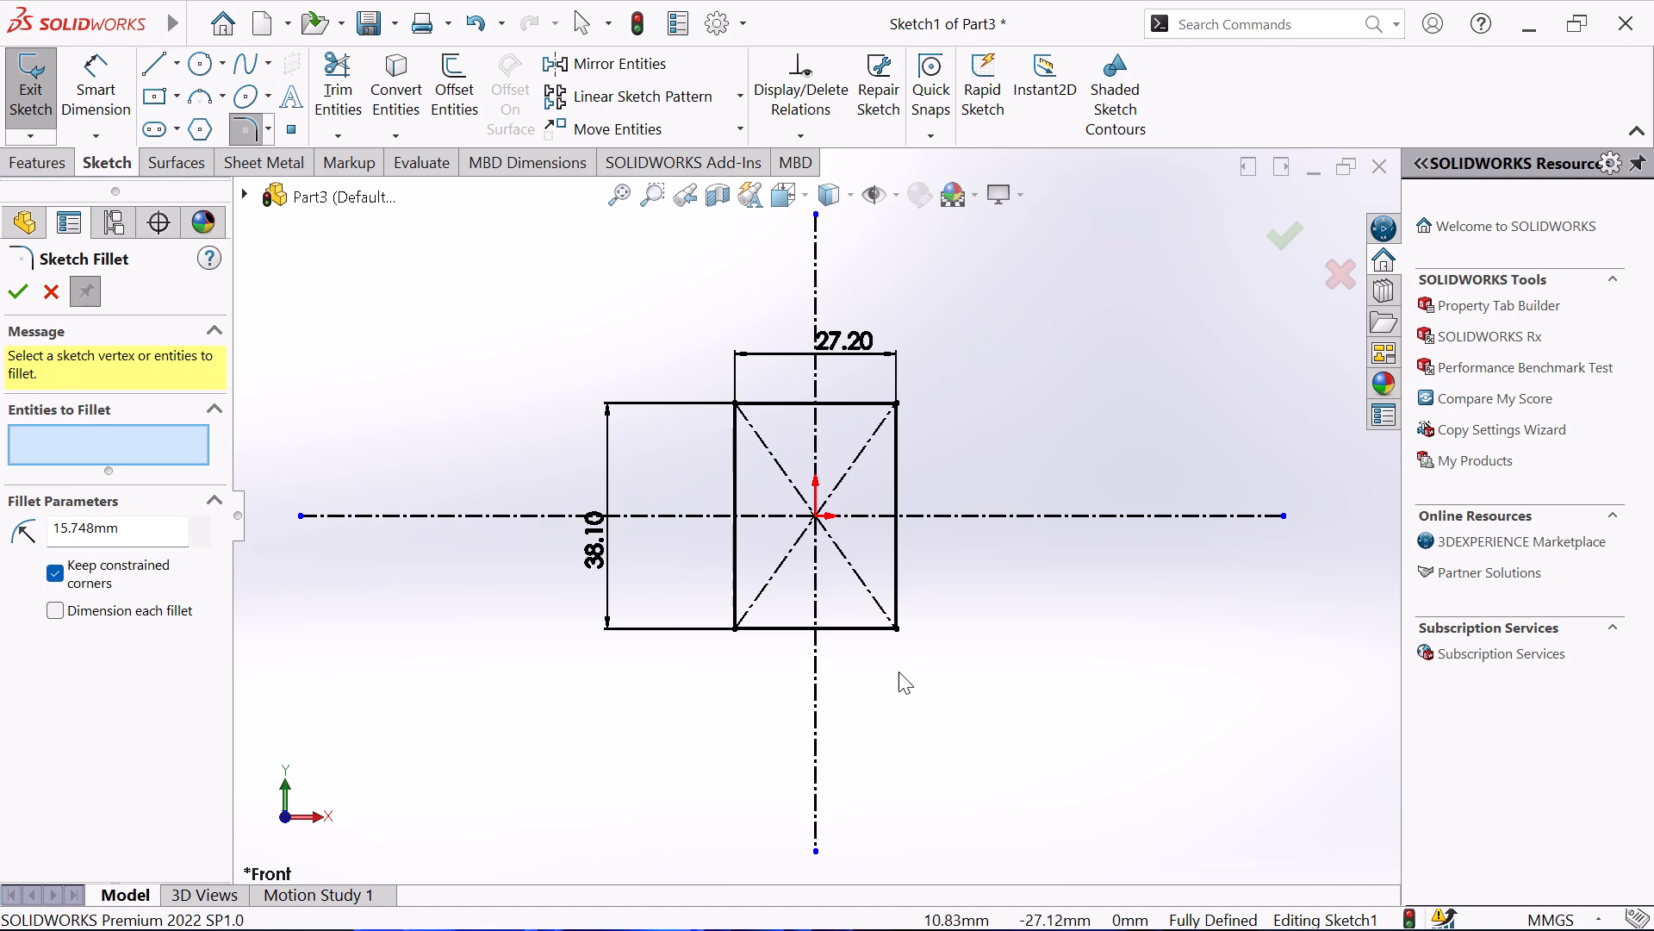
pyautogui.click(899, 631)
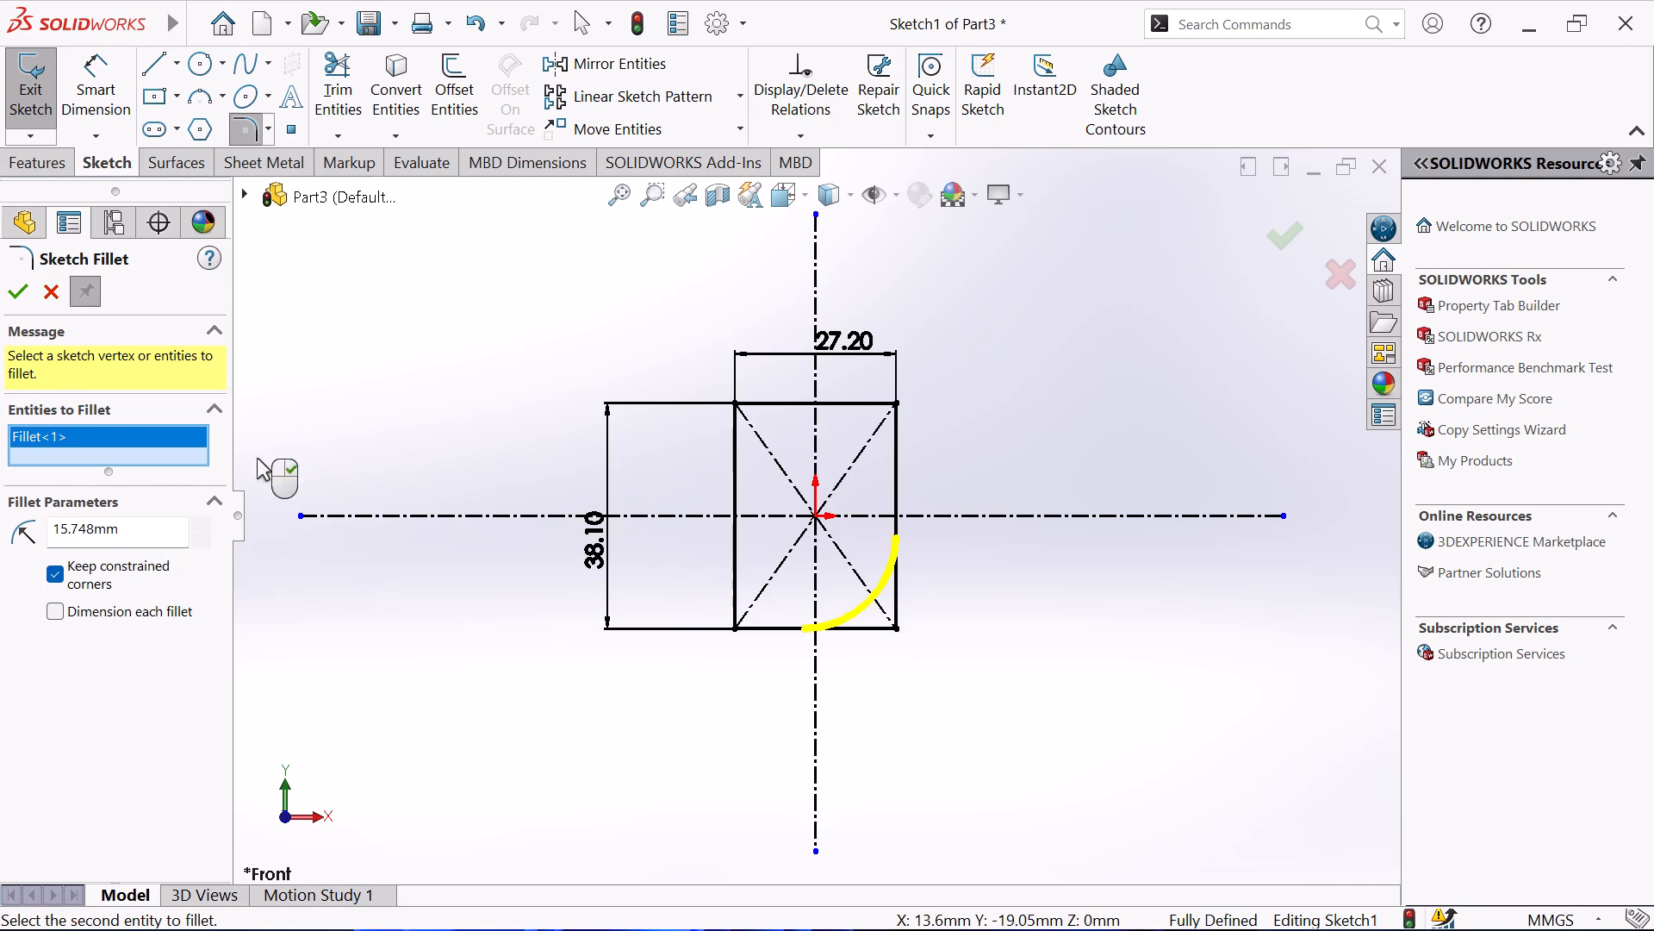
pyautogui.click(17, 293)
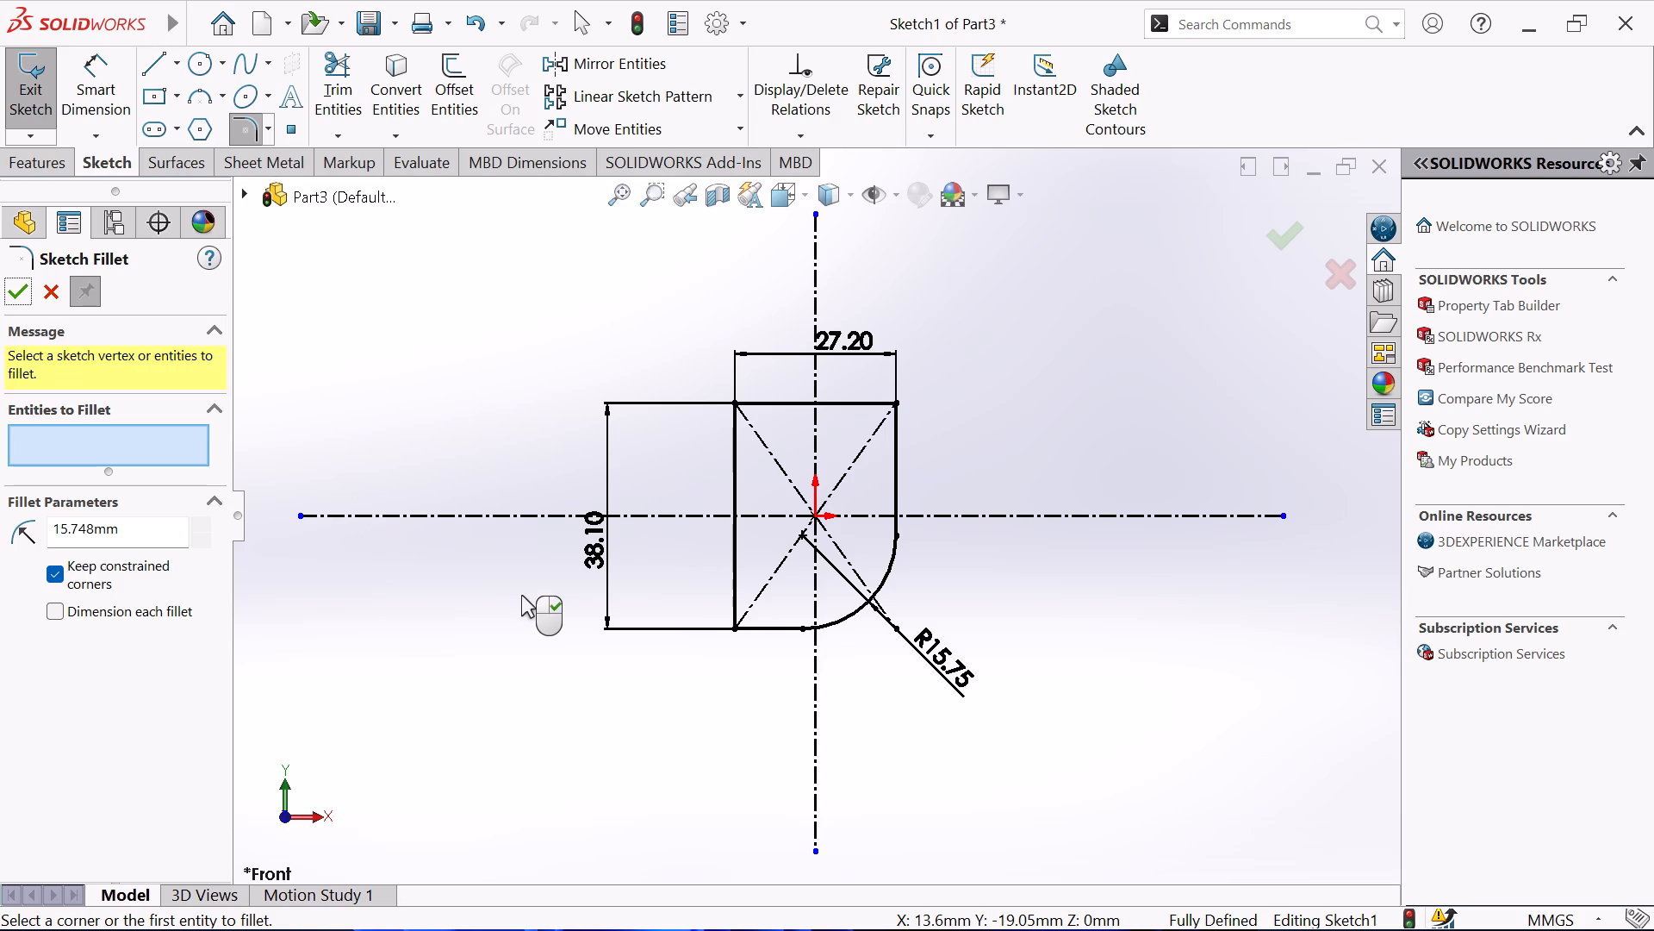
pyautogui.click(15, 291)
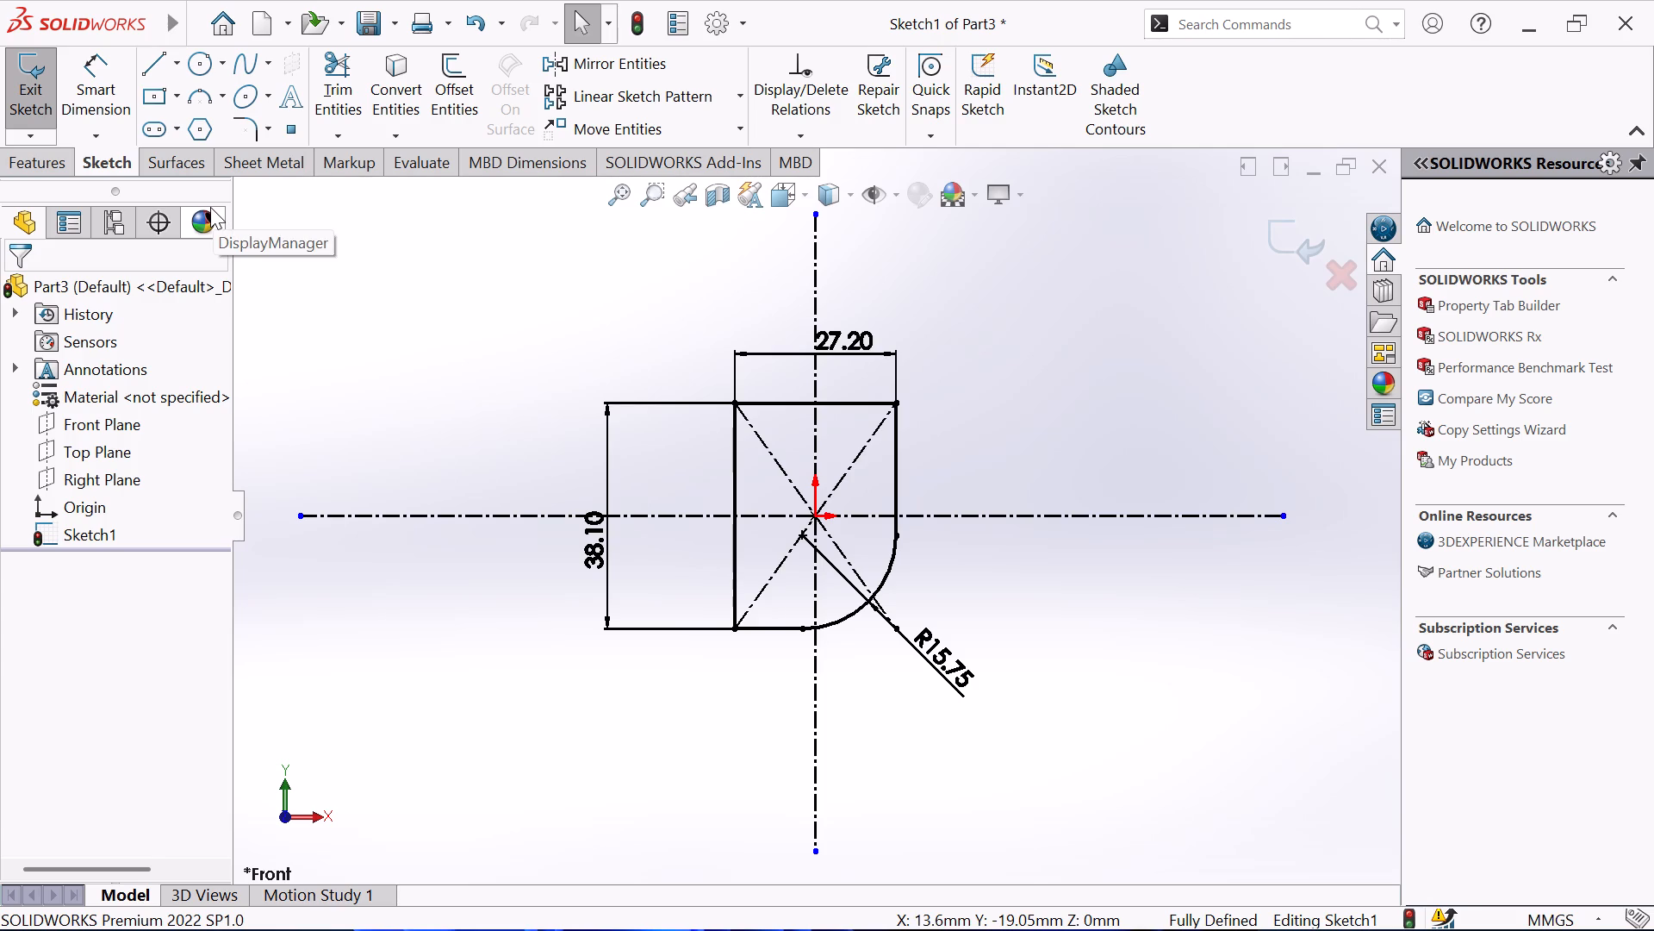
# Create a 1 mm thick sheet metal base flange from the rounded profile sketch.
pyautogui.click(28, 153)
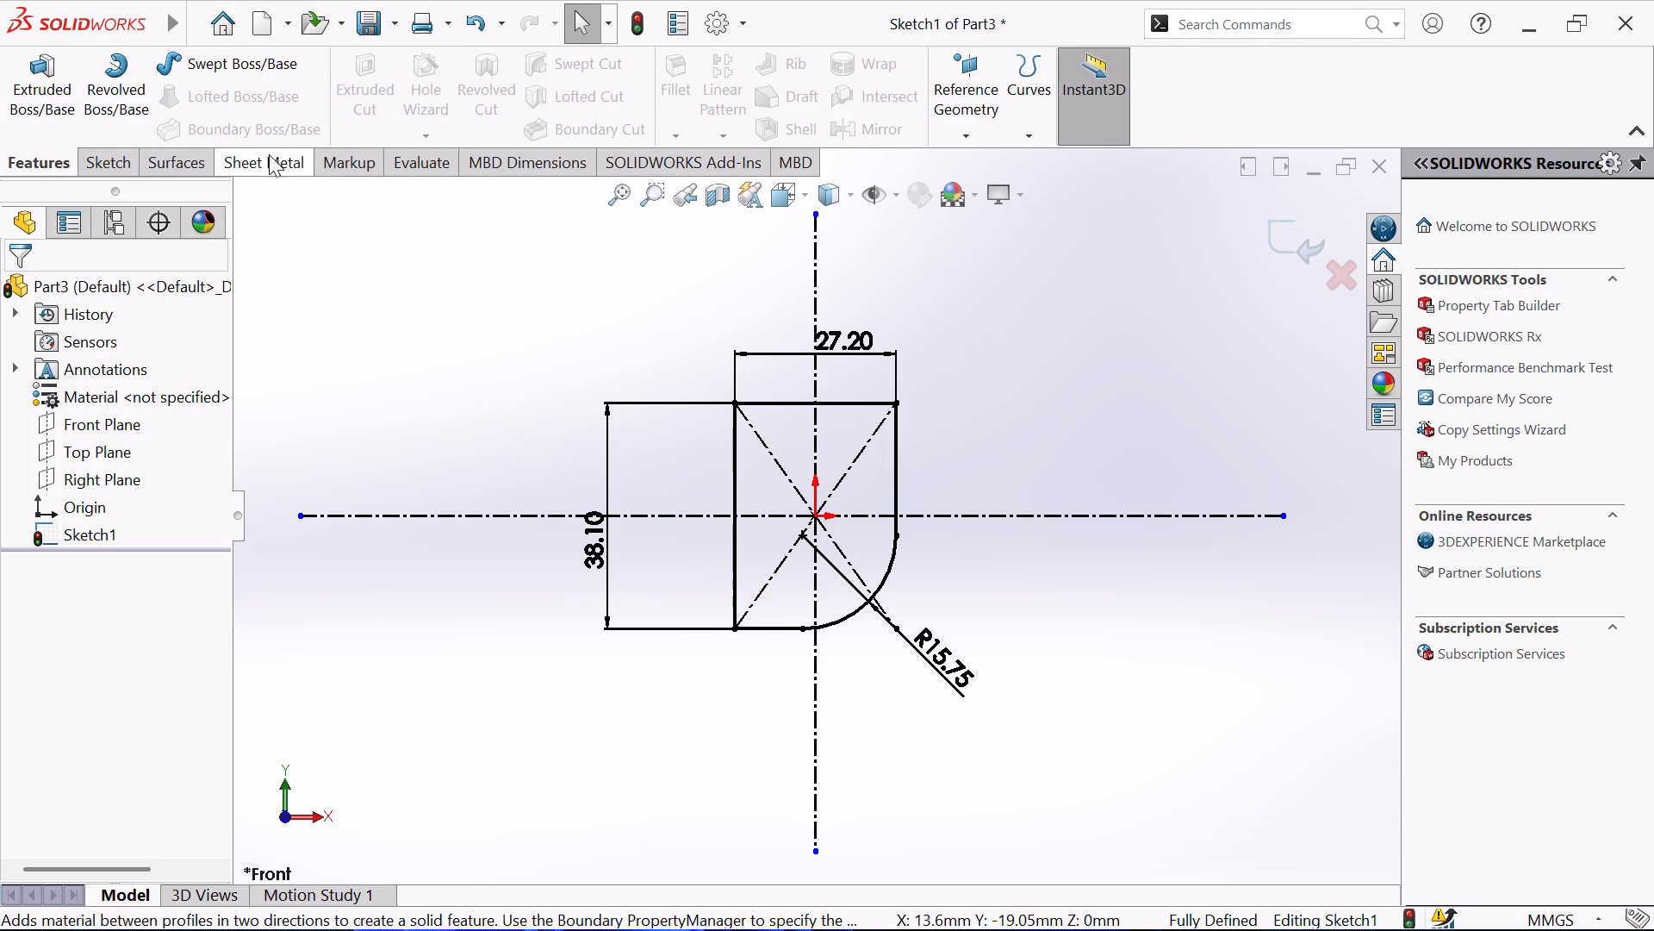
pyautogui.click(269, 154)
pyautogui.click(66, 116)
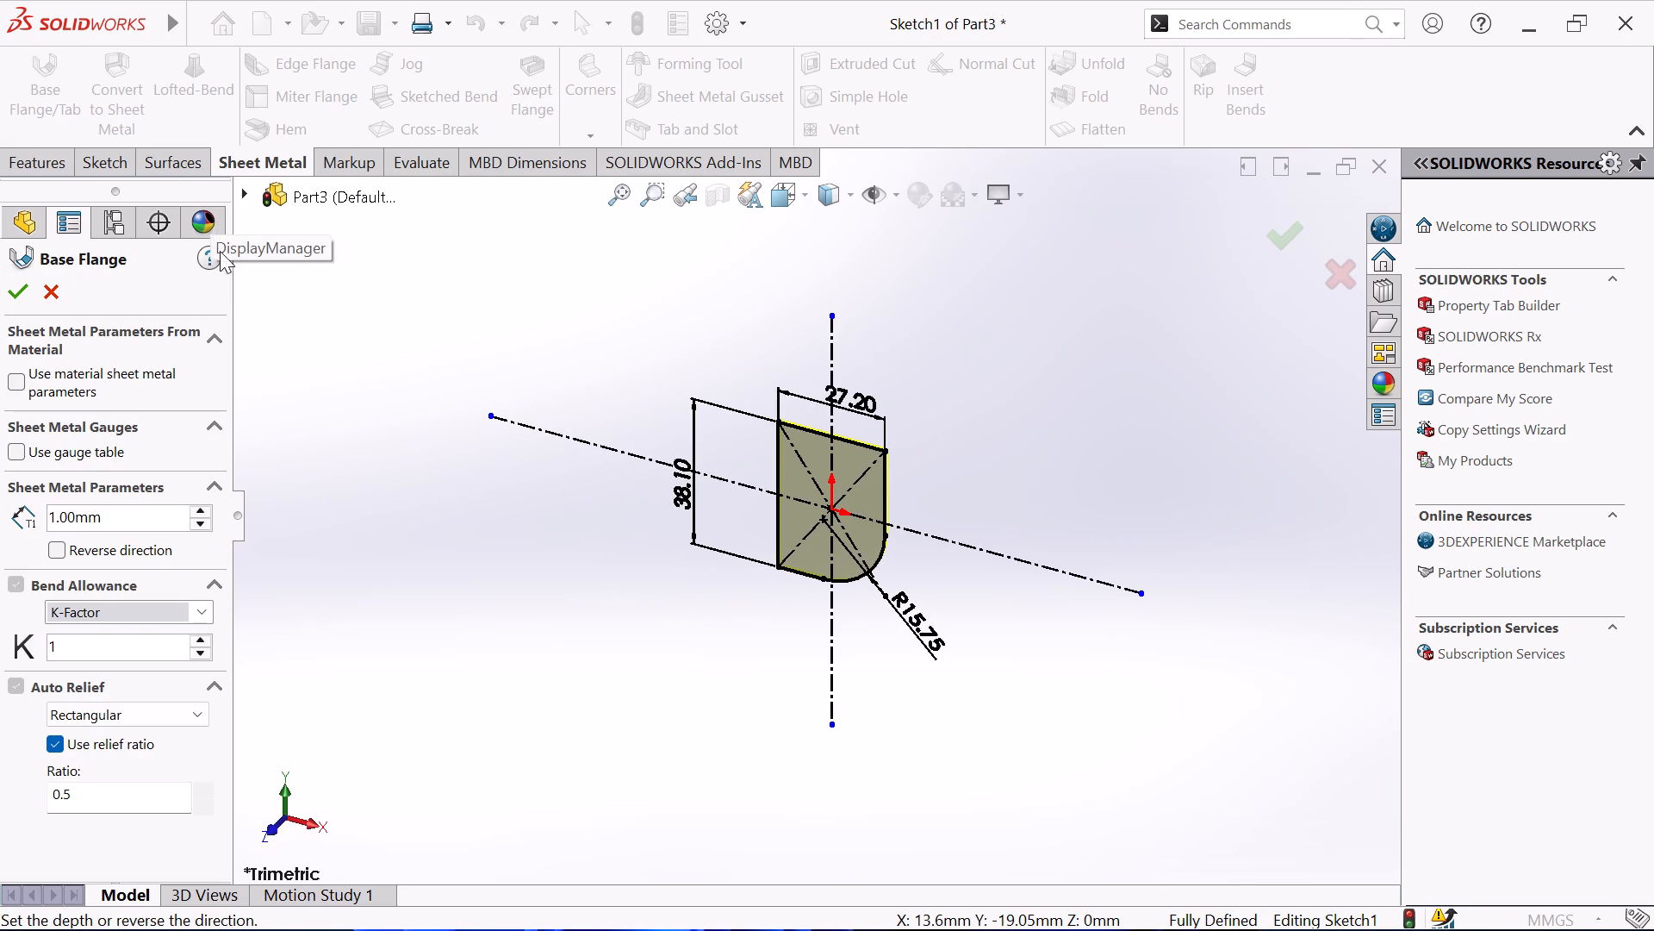
pyautogui.click(3, 292)
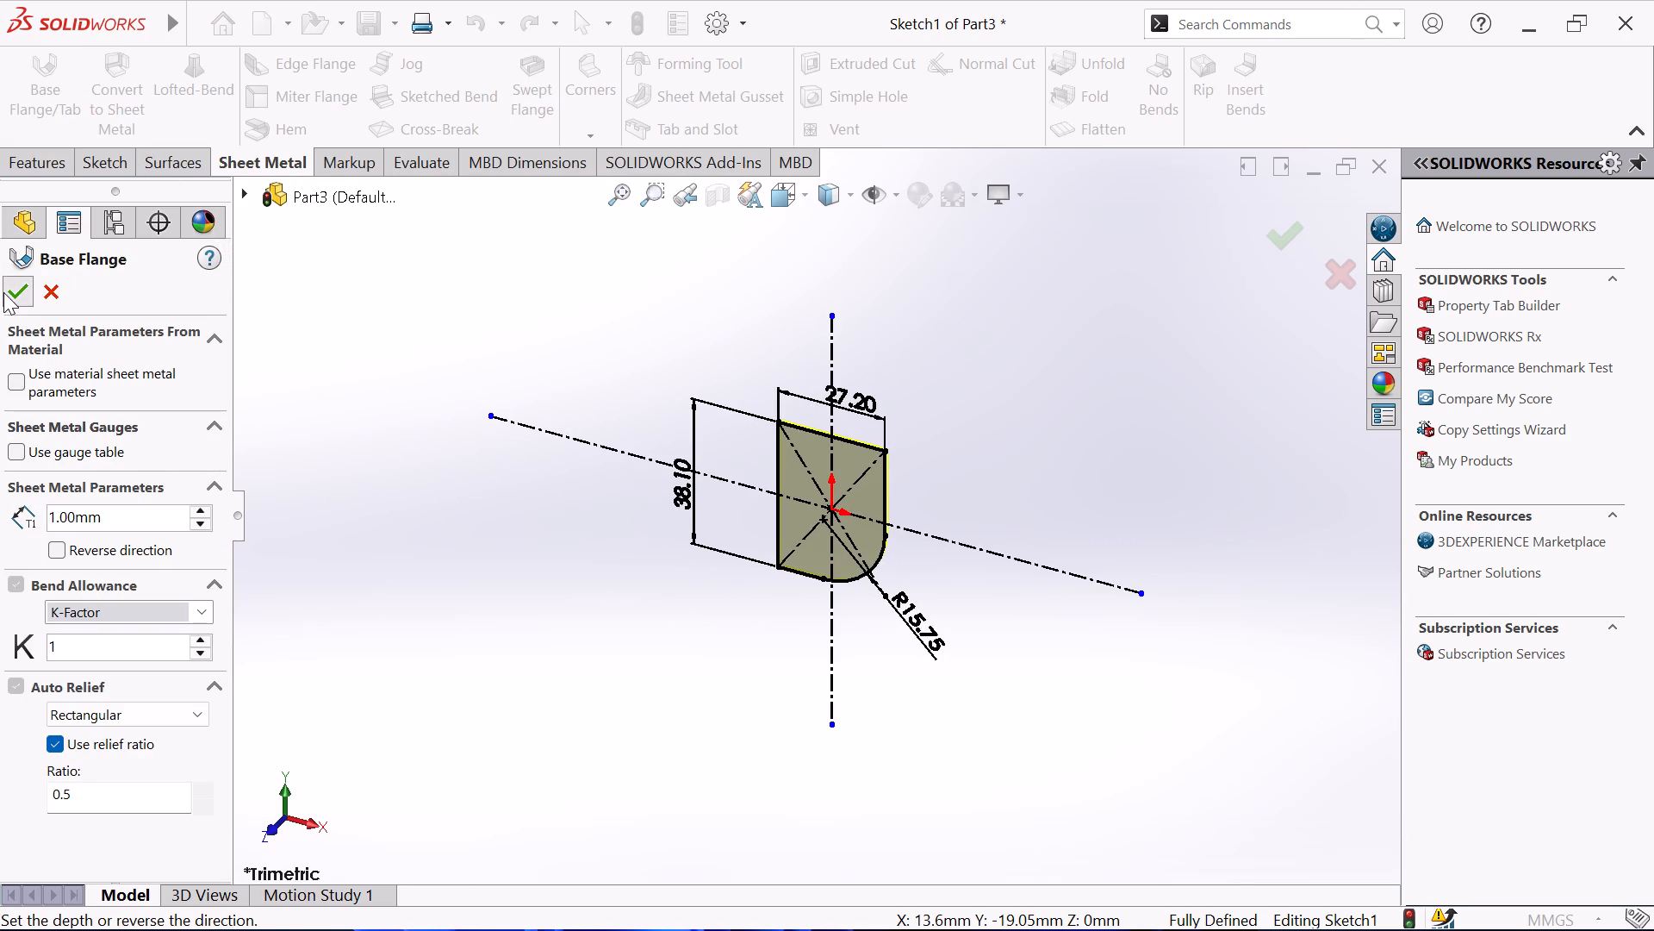
pyautogui.click(564, 683)
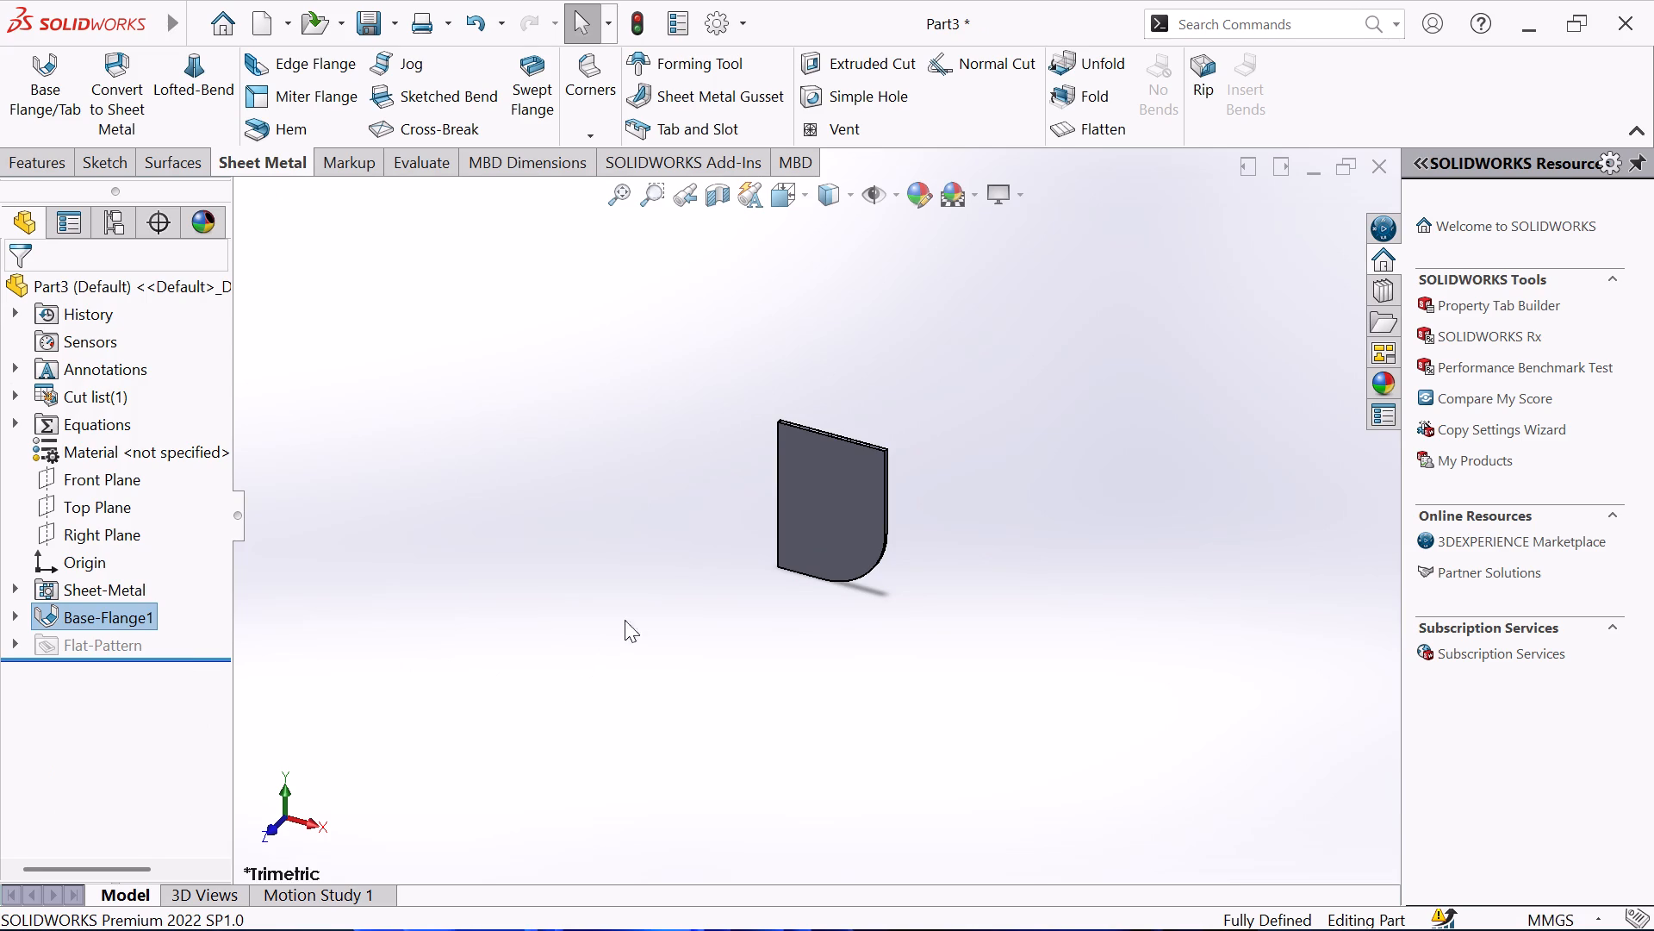
# Start an edge flange on the plate's long vertical edge opposite the rounded corner, placing it about 38 mm long.
pyautogui.moveTo(659, 587); pyautogui.dragTo(734, 519, button='middle')
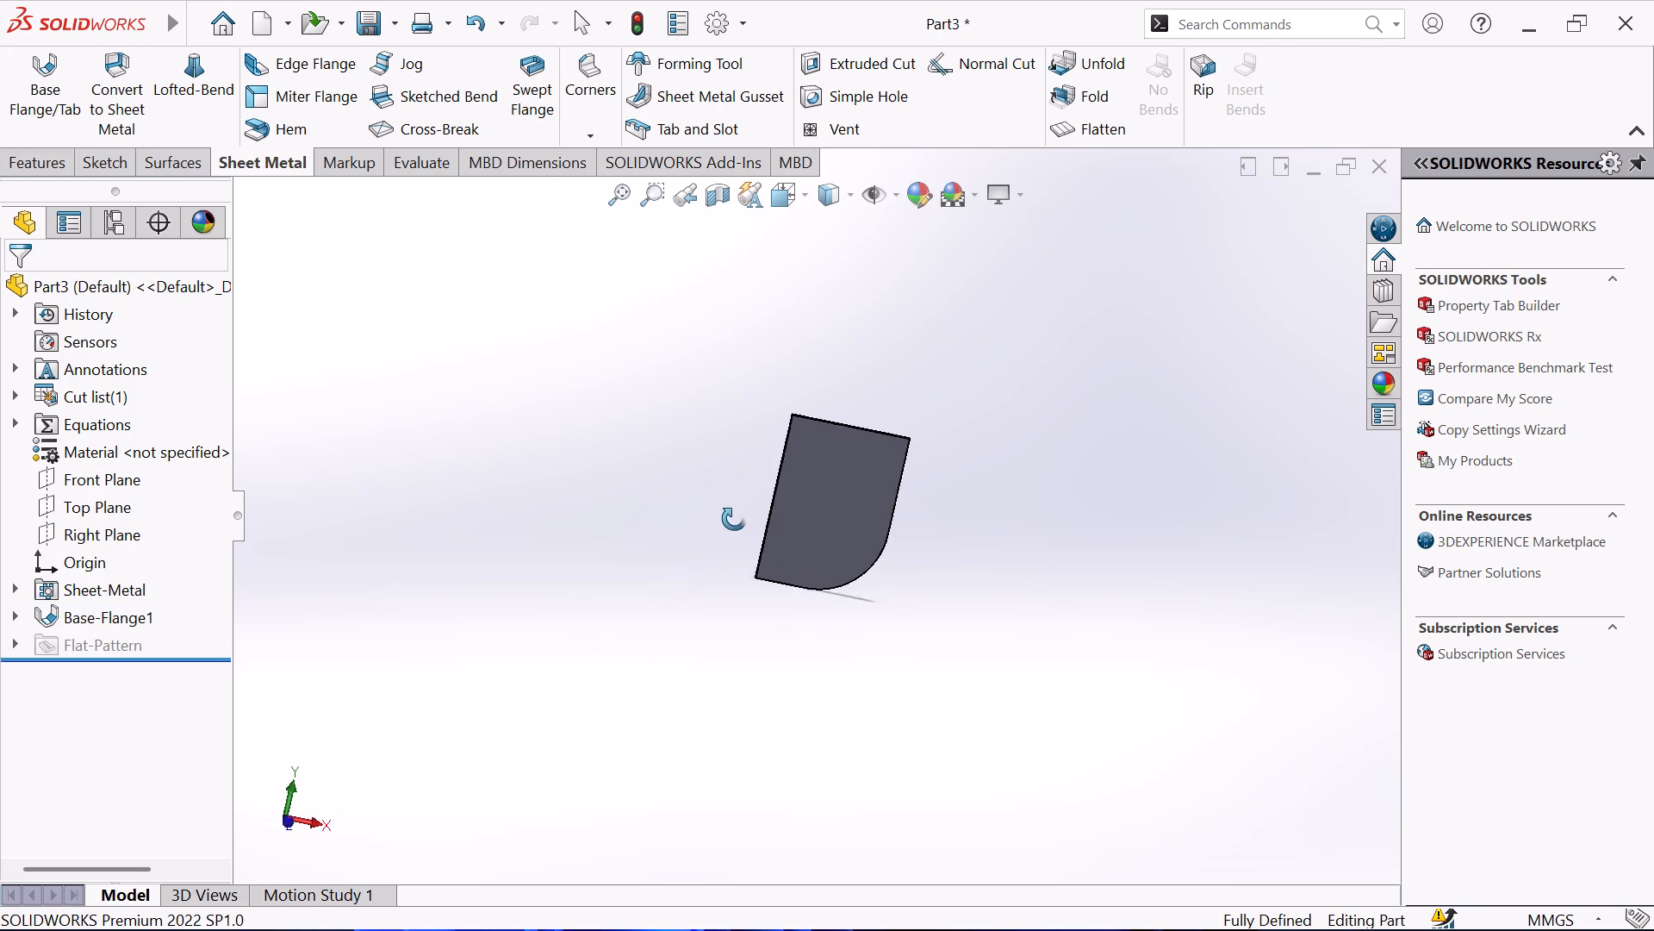
pyautogui.moveTo(734, 519); pyautogui.dragTo(773, 491, button='middle')
pyautogui.middleClick(773, 491)
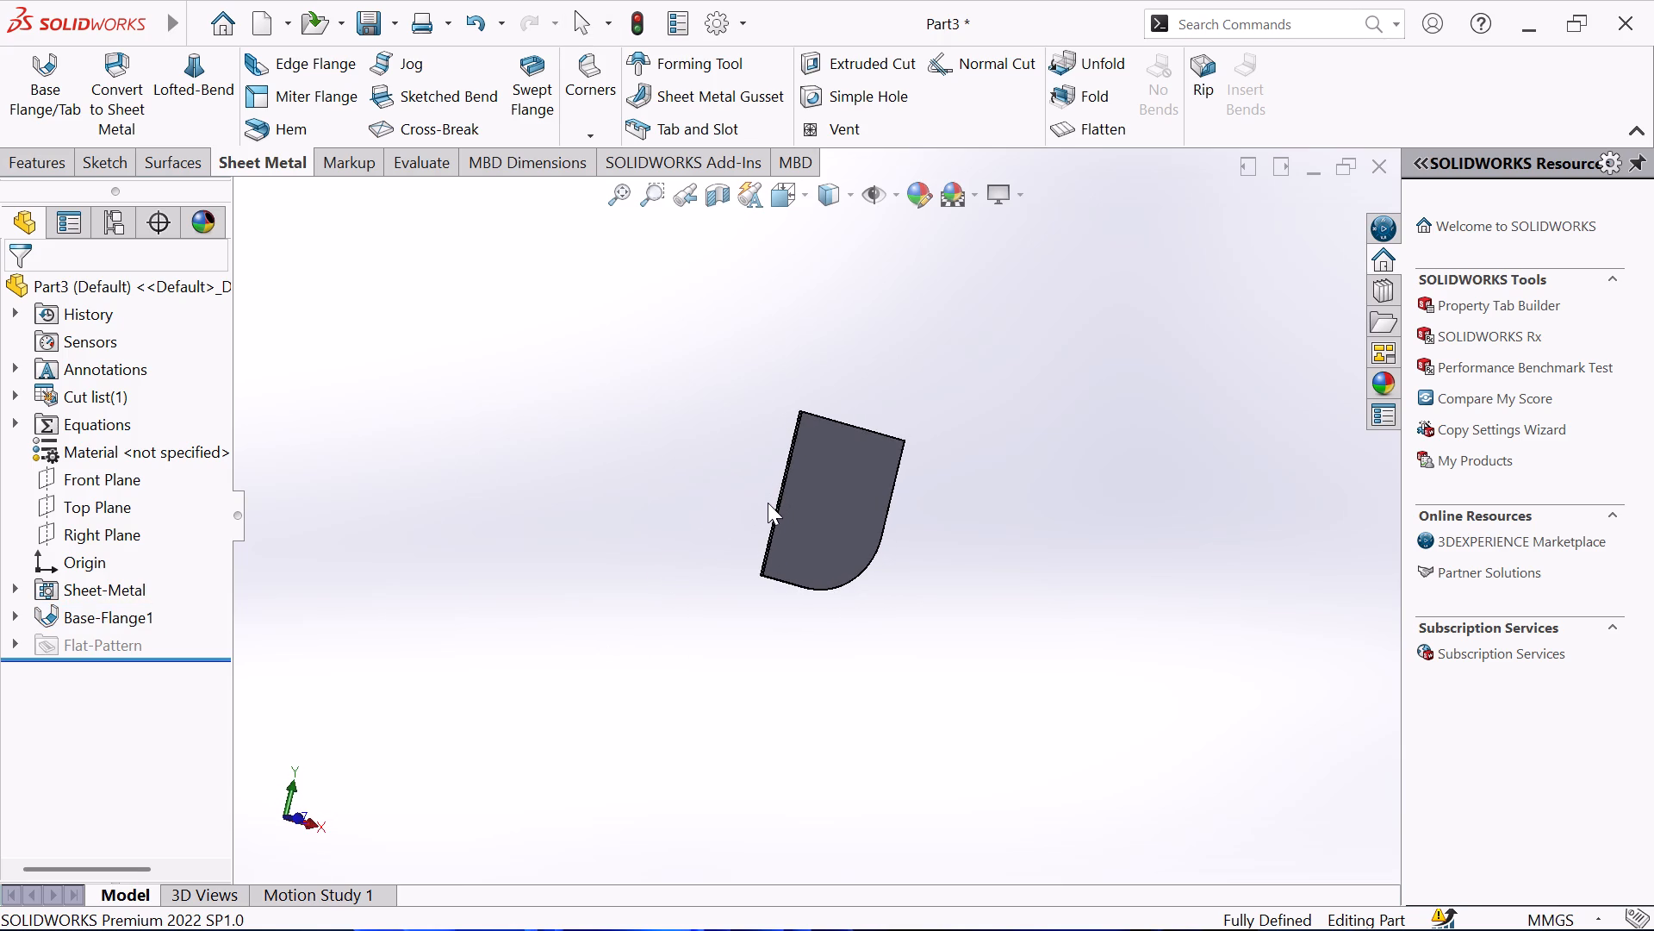
pyautogui.moveTo(599, 478); pyautogui.dragTo(599, 475, button='middle')
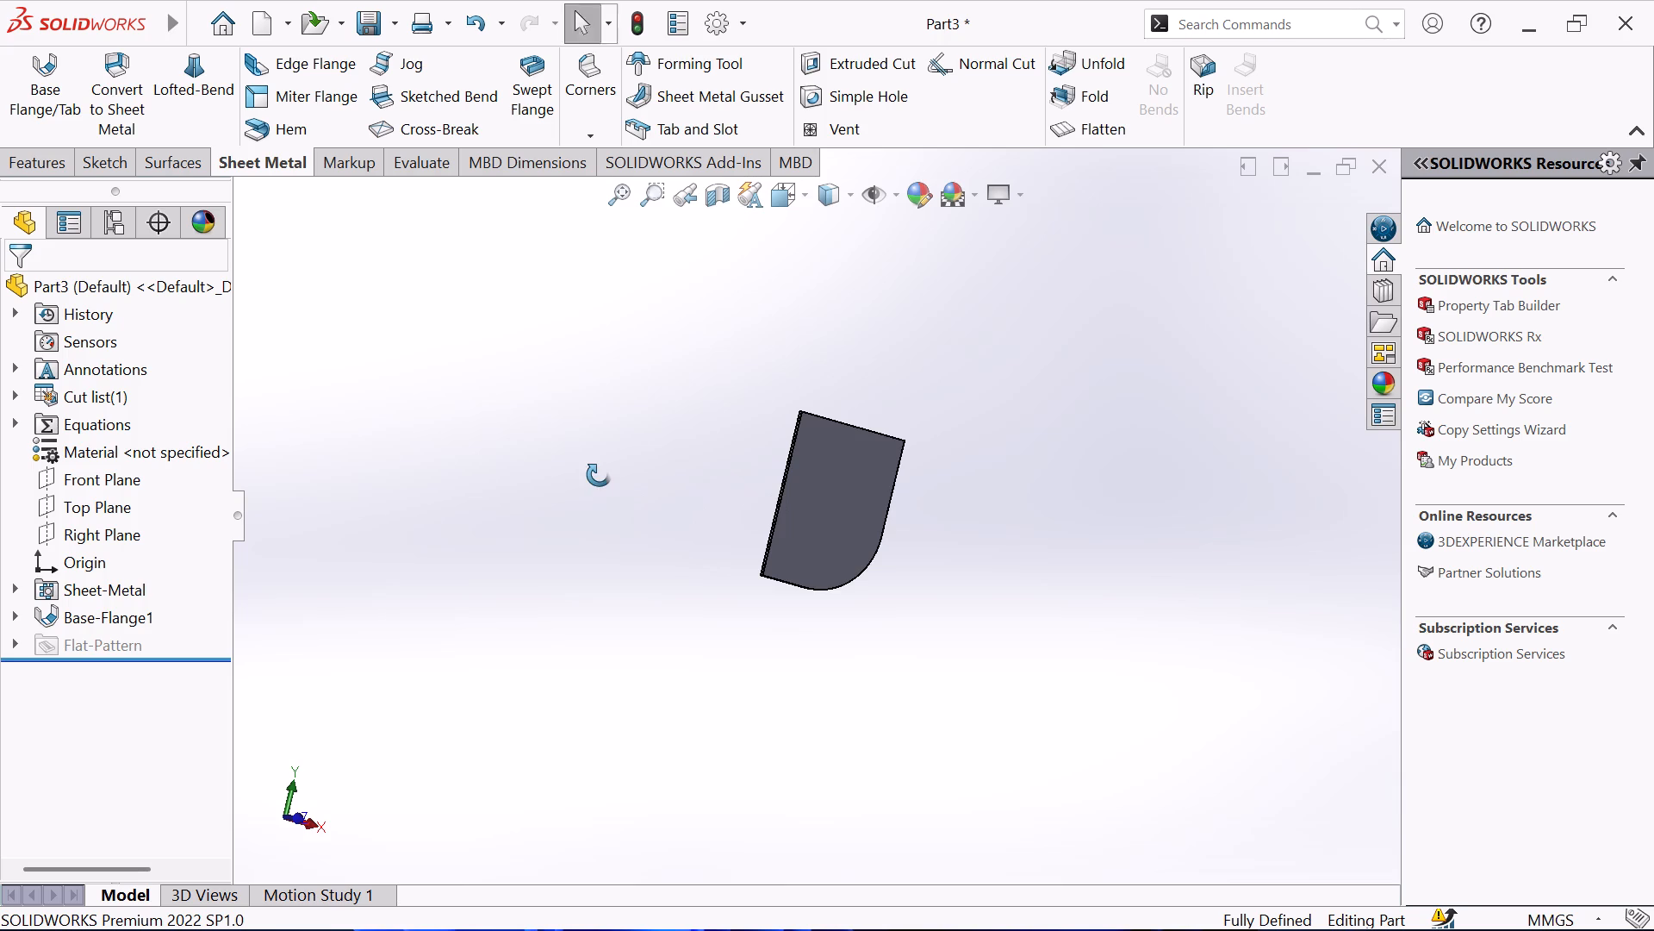
pyautogui.moveTo(599, 475); pyautogui.dragTo(601, 463, button='middle')
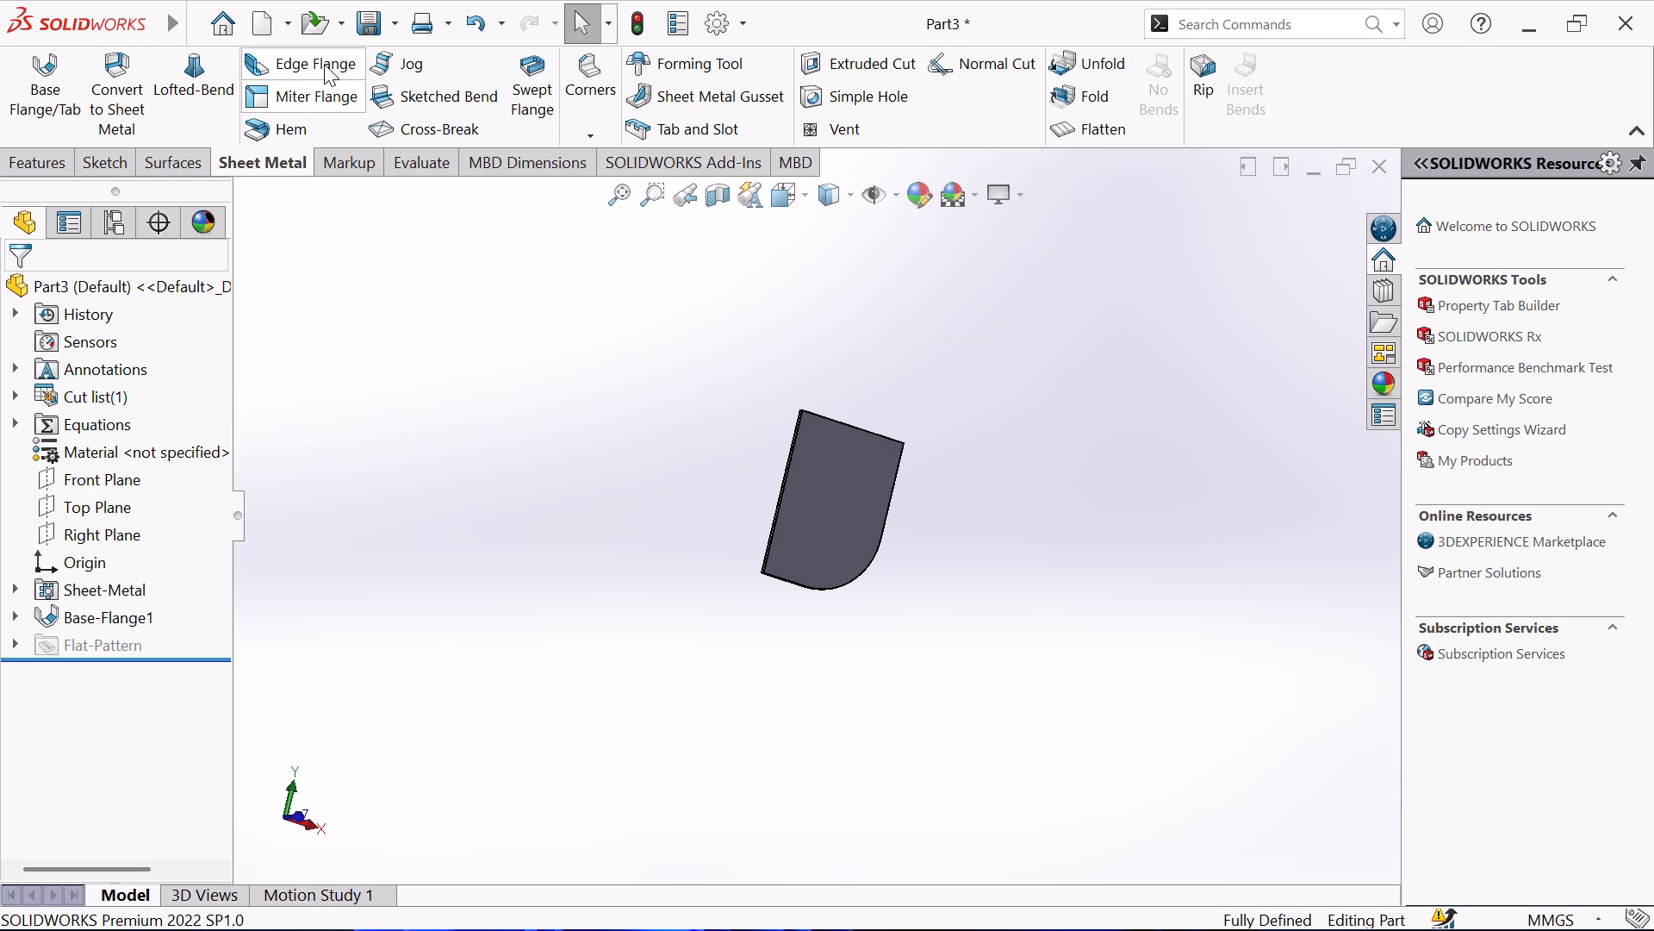
pyautogui.click(324, 63)
pyautogui.moveTo(724, 518); pyautogui.dragTo(745, 527, button='middle')
pyautogui.click(781, 510)
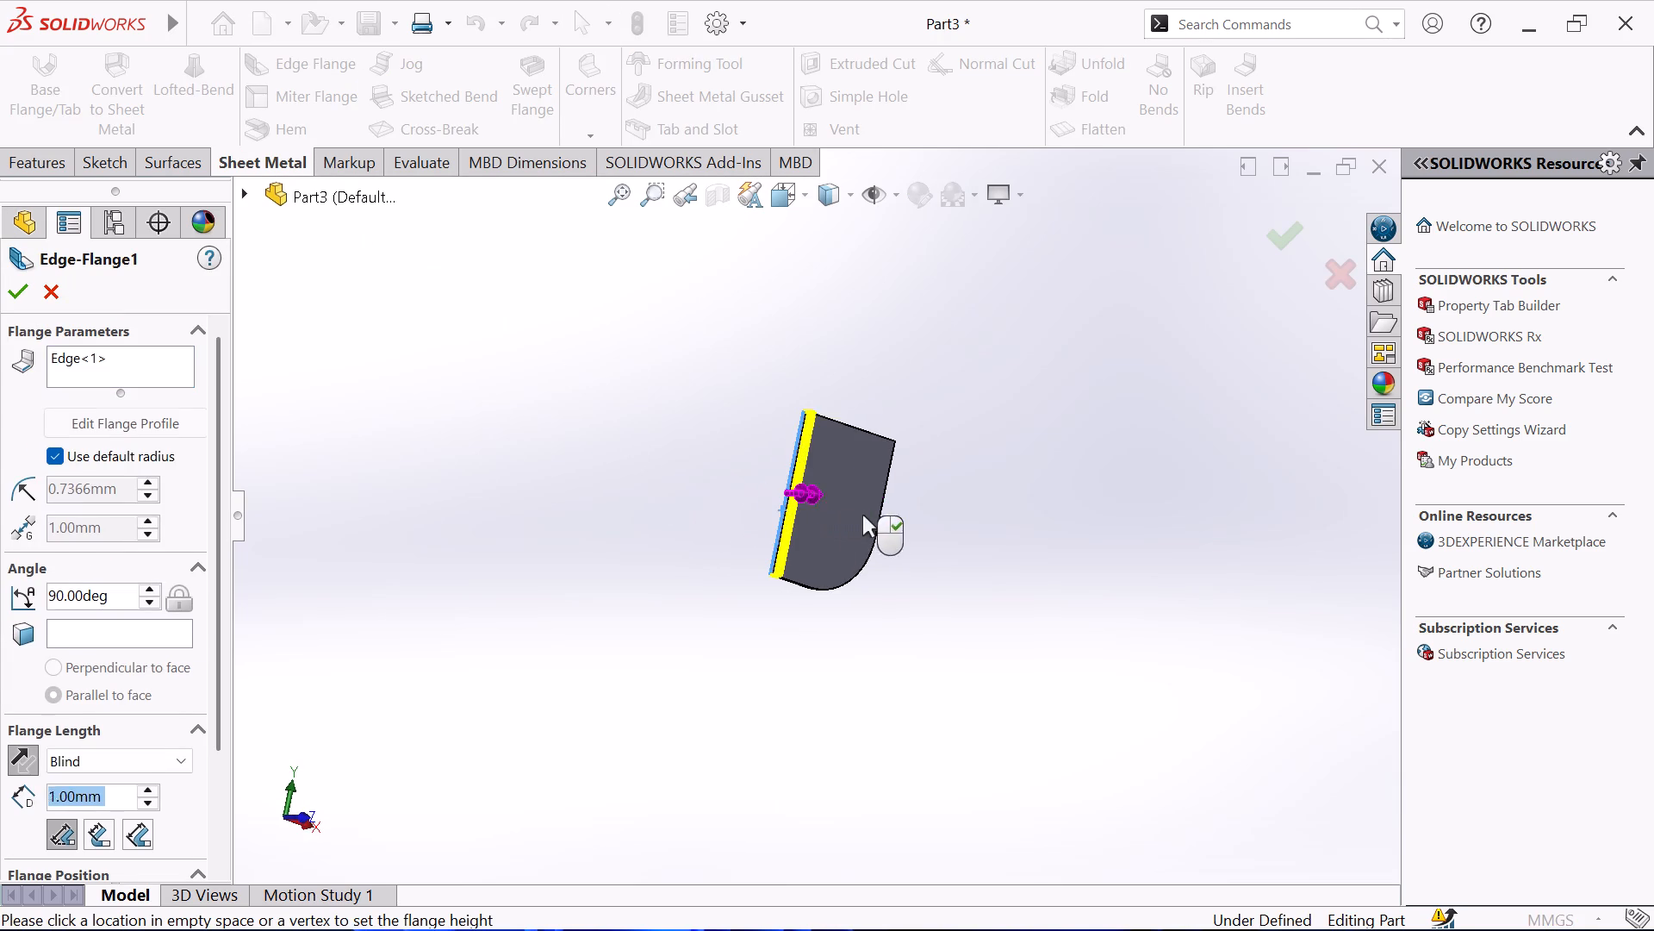
pyautogui.click(902, 515)
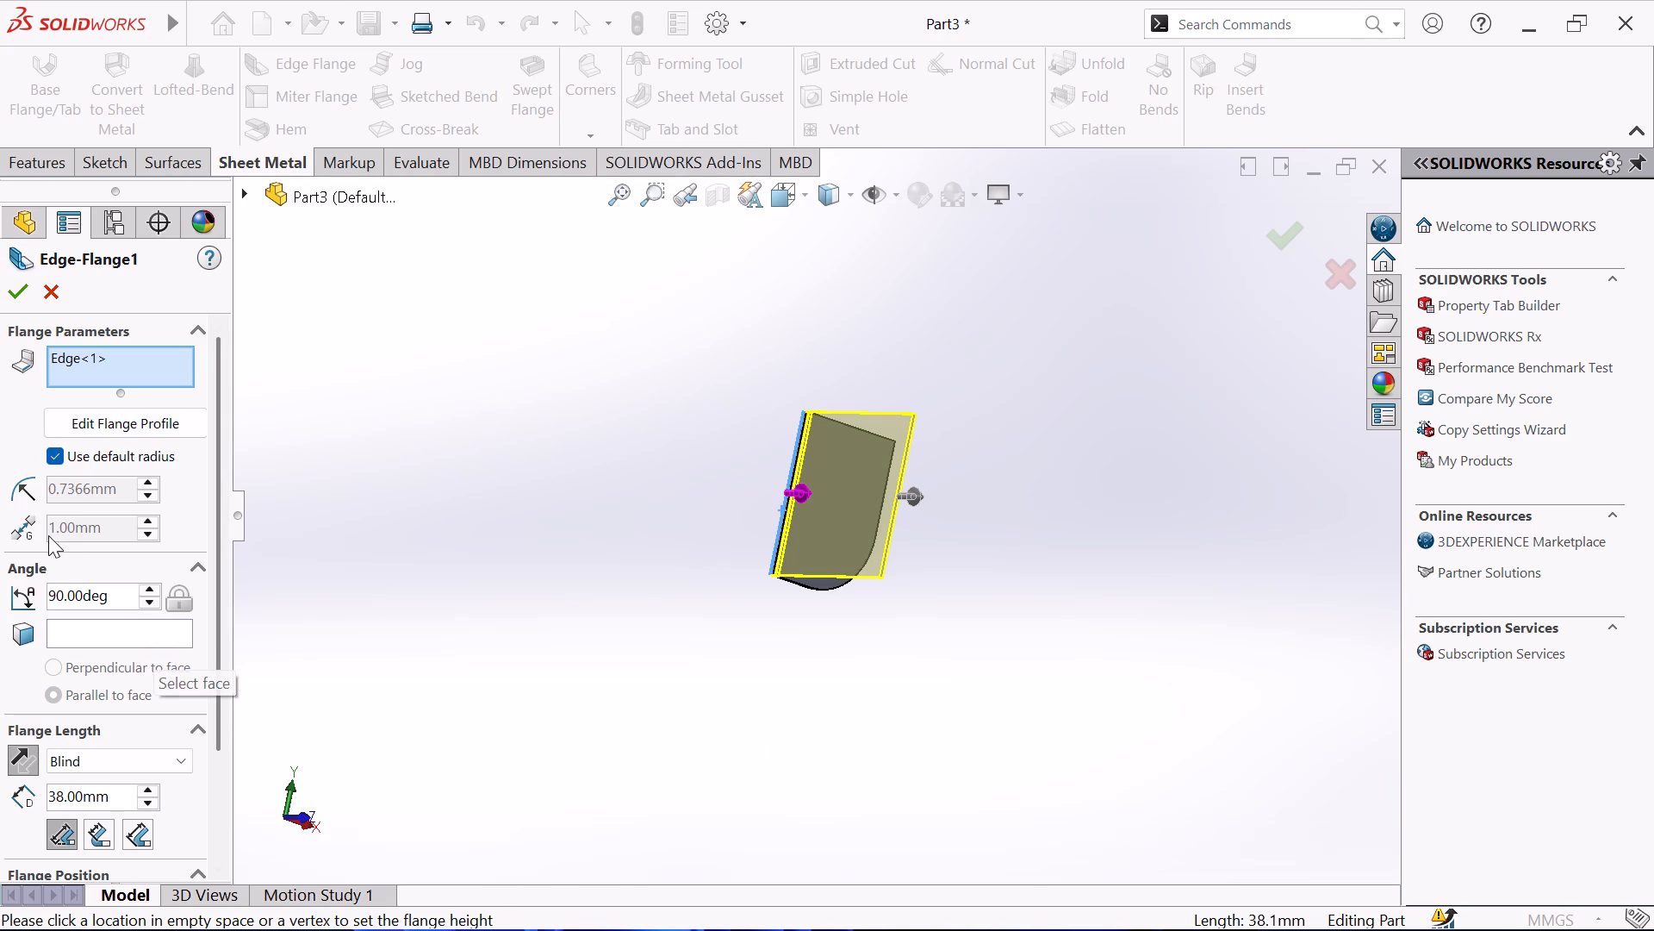
# Turn off the default radius for the edge flange and set its bend radius to 1.52 mm.
pyautogui.click(59, 458)
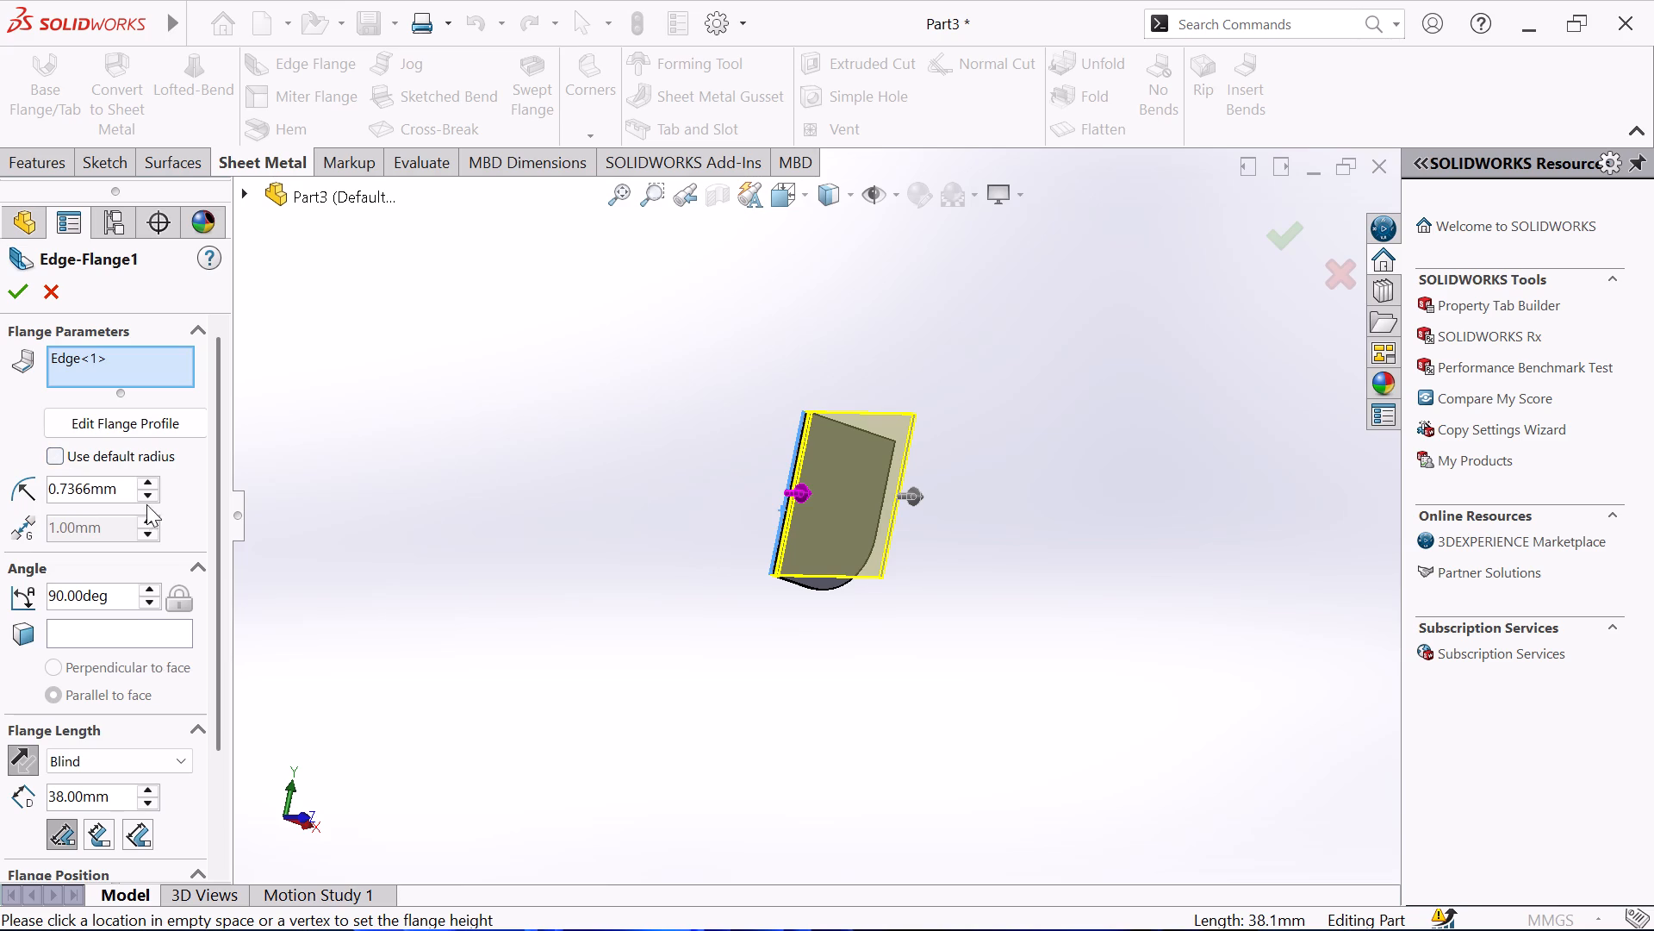
pyautogui.doubleClick(131, 484)
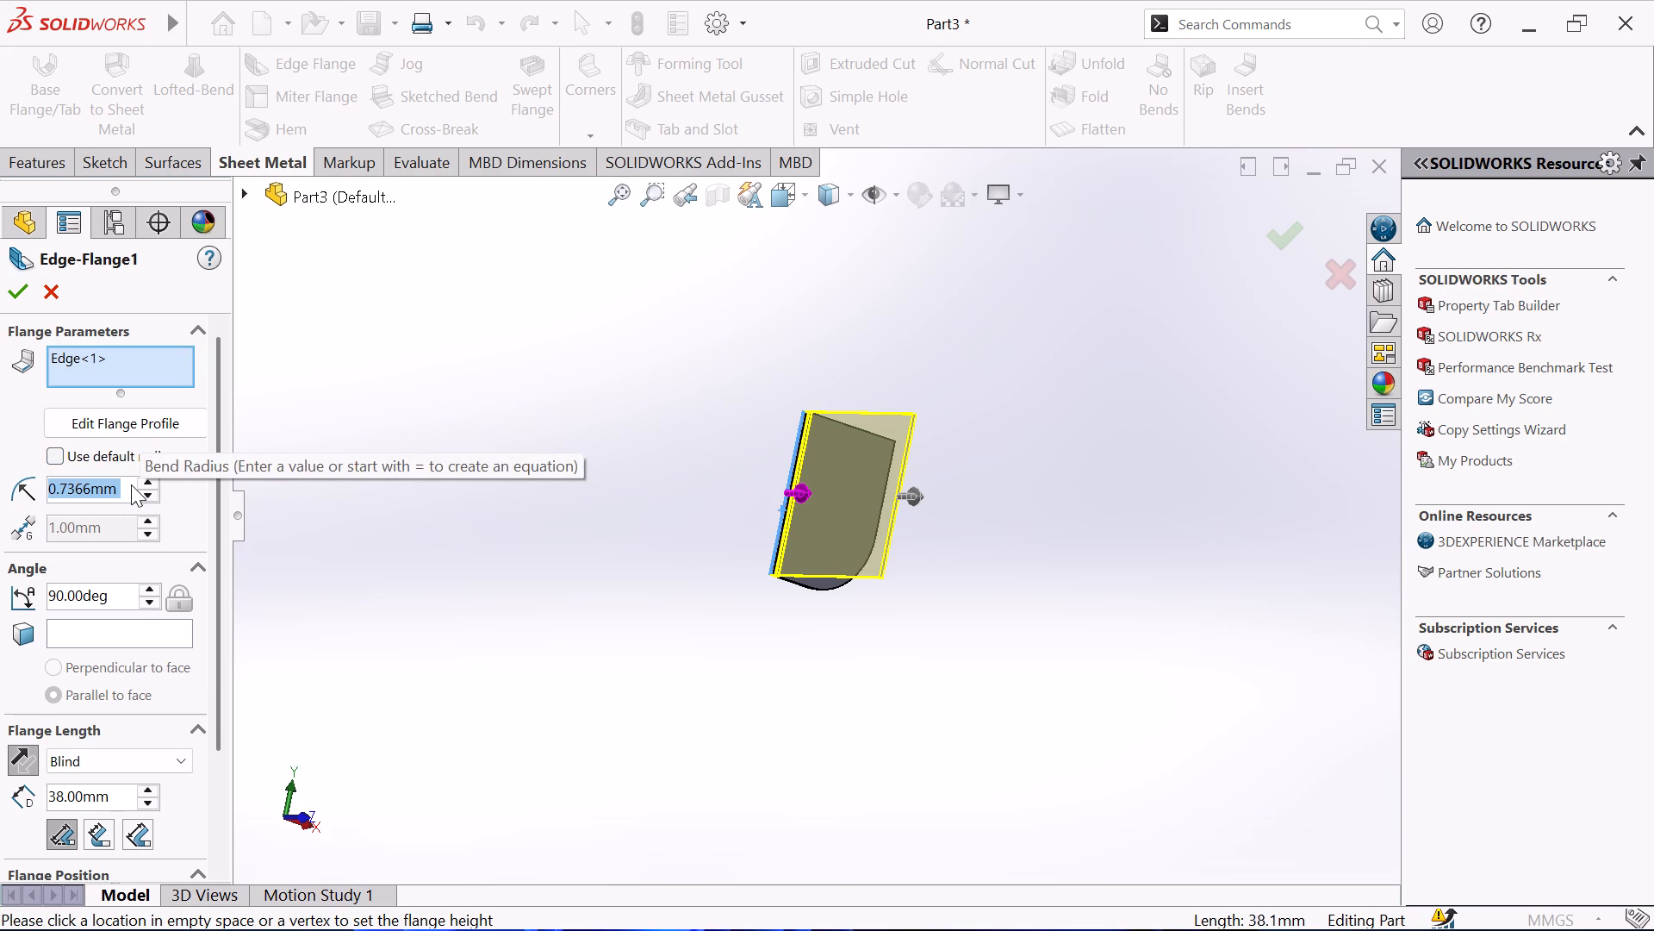
pyautogui.press('1')
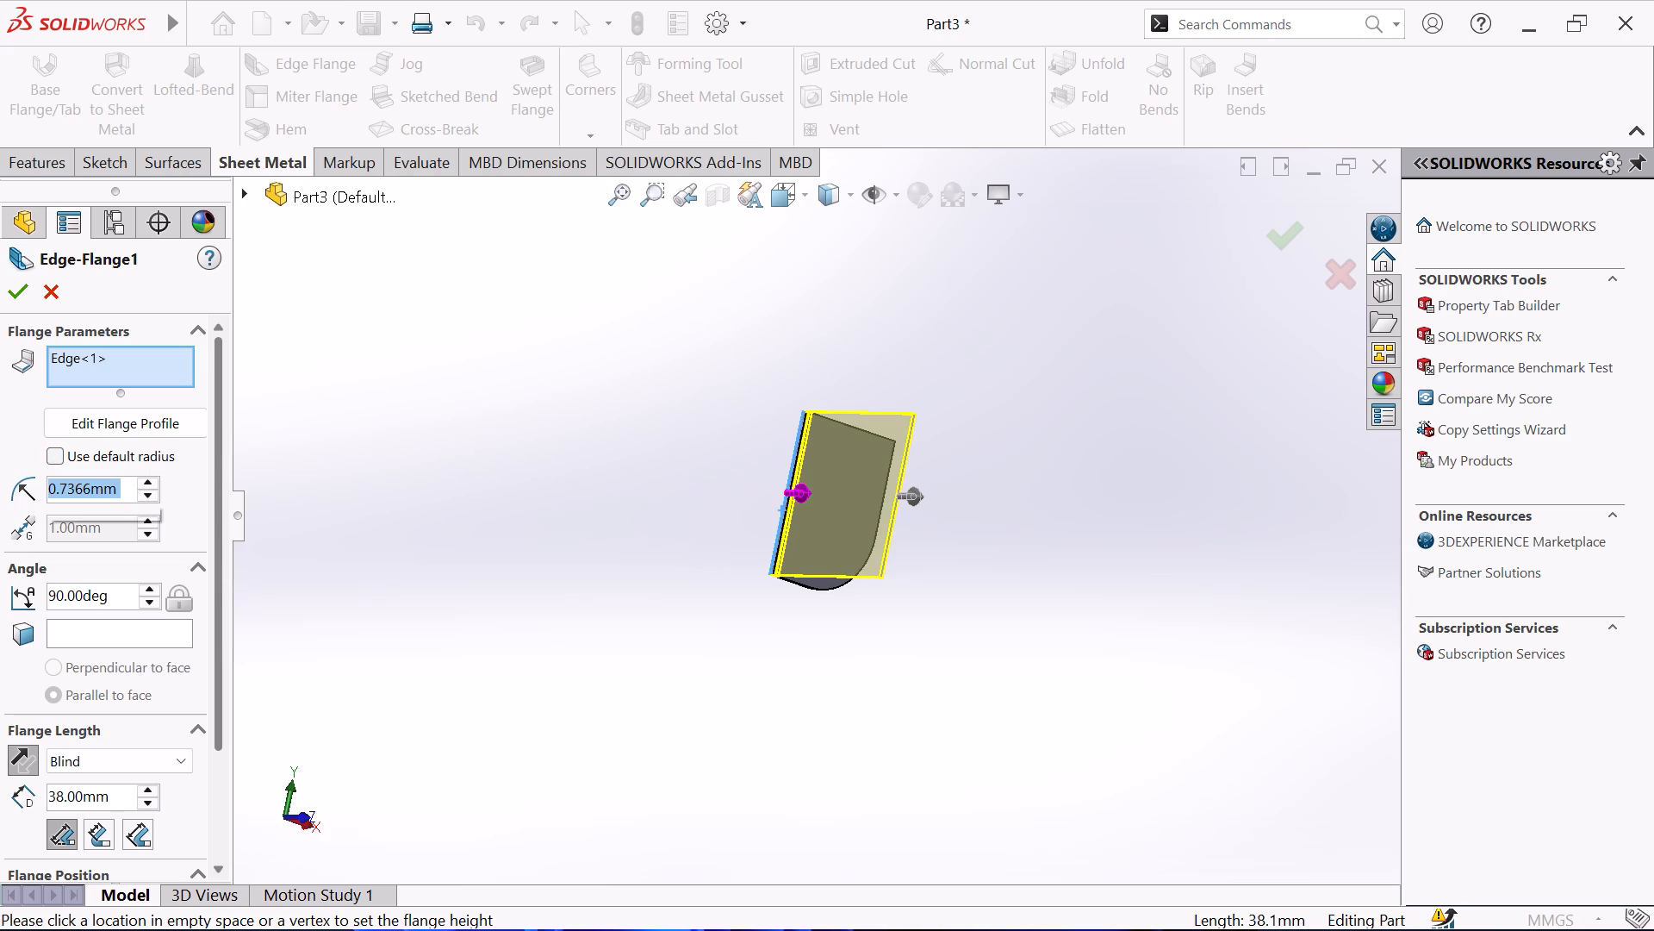
pyautogui.press('.')
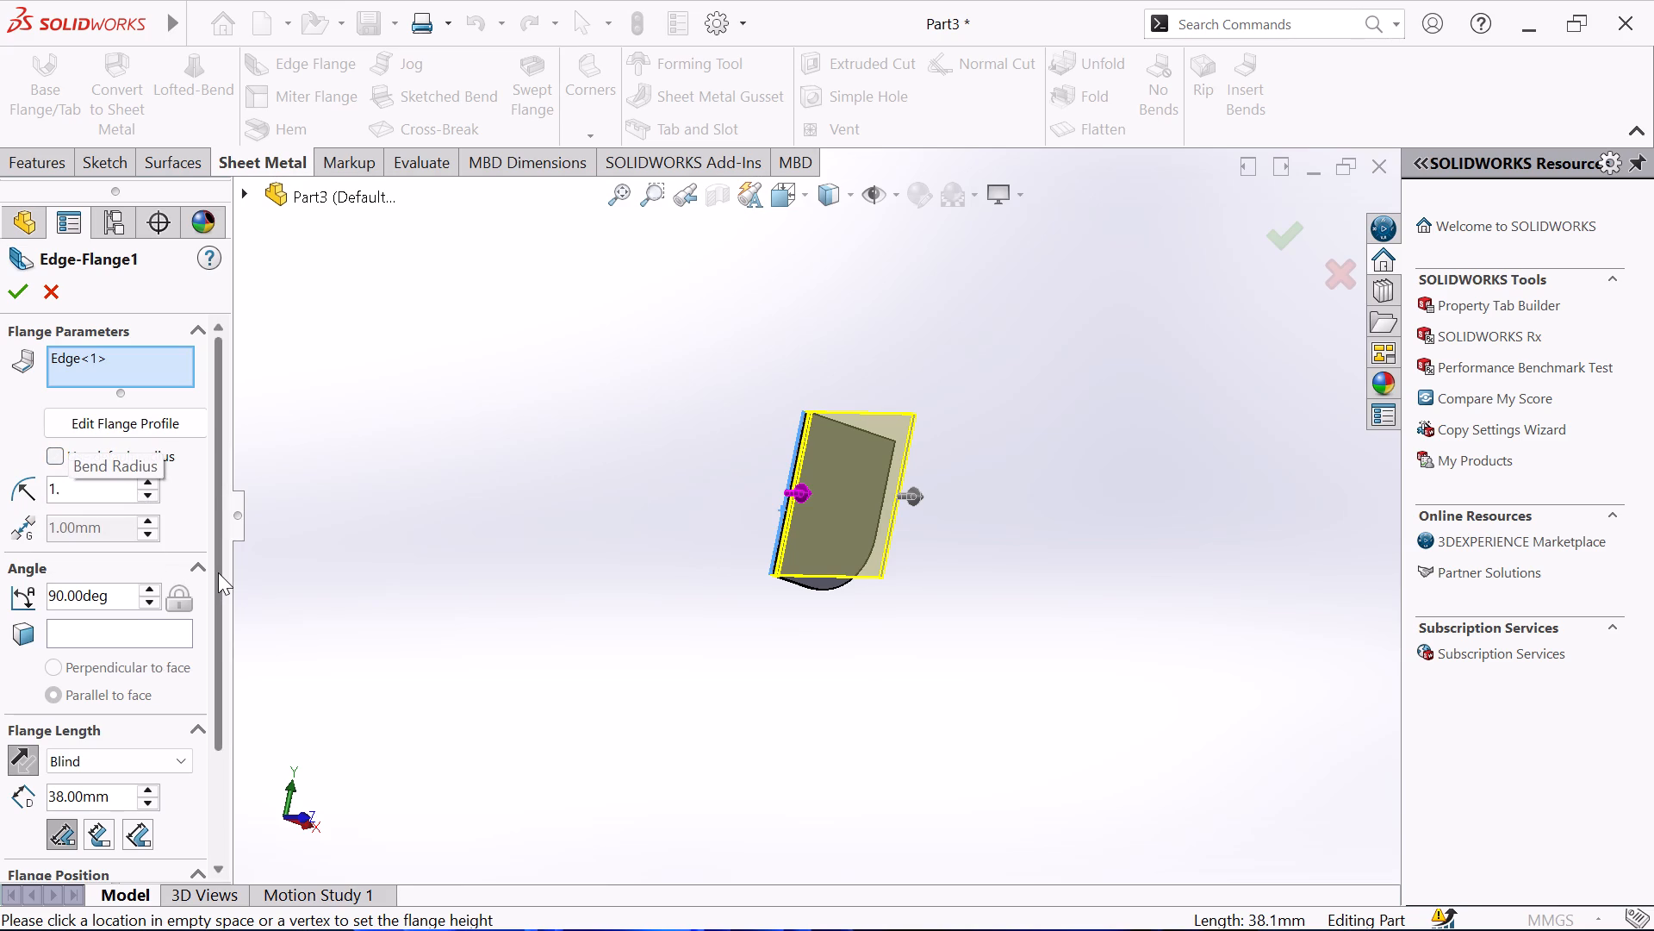
pyautogui.press('5')
pyautogui.press('2')
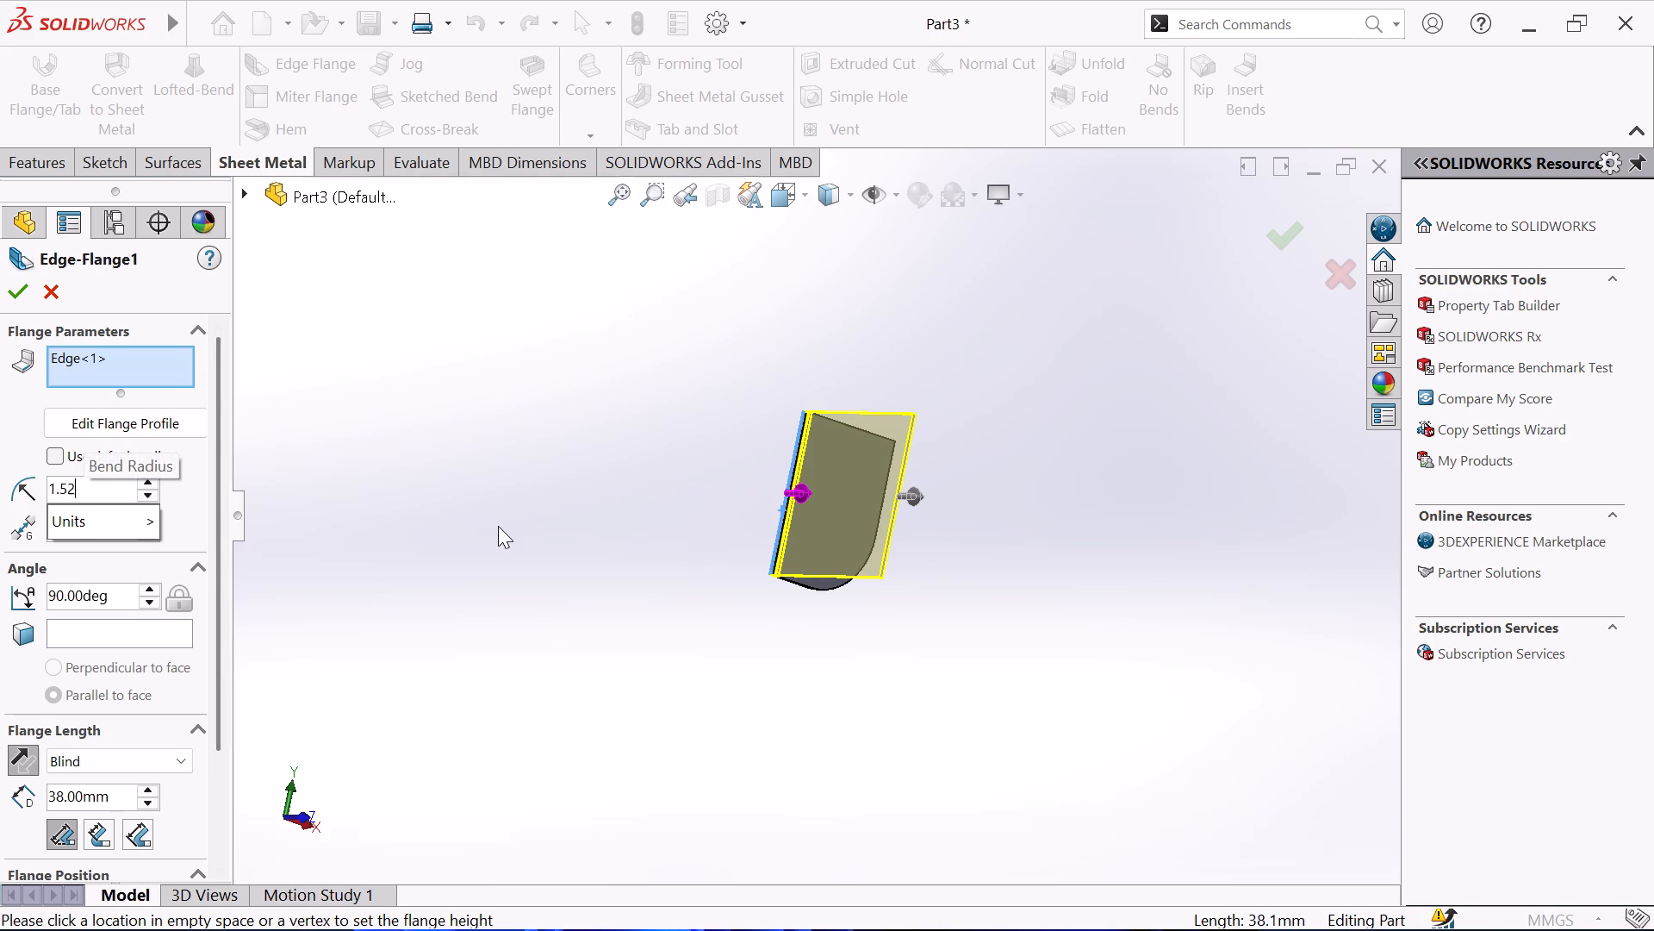
pyautogui.click(498, 523)
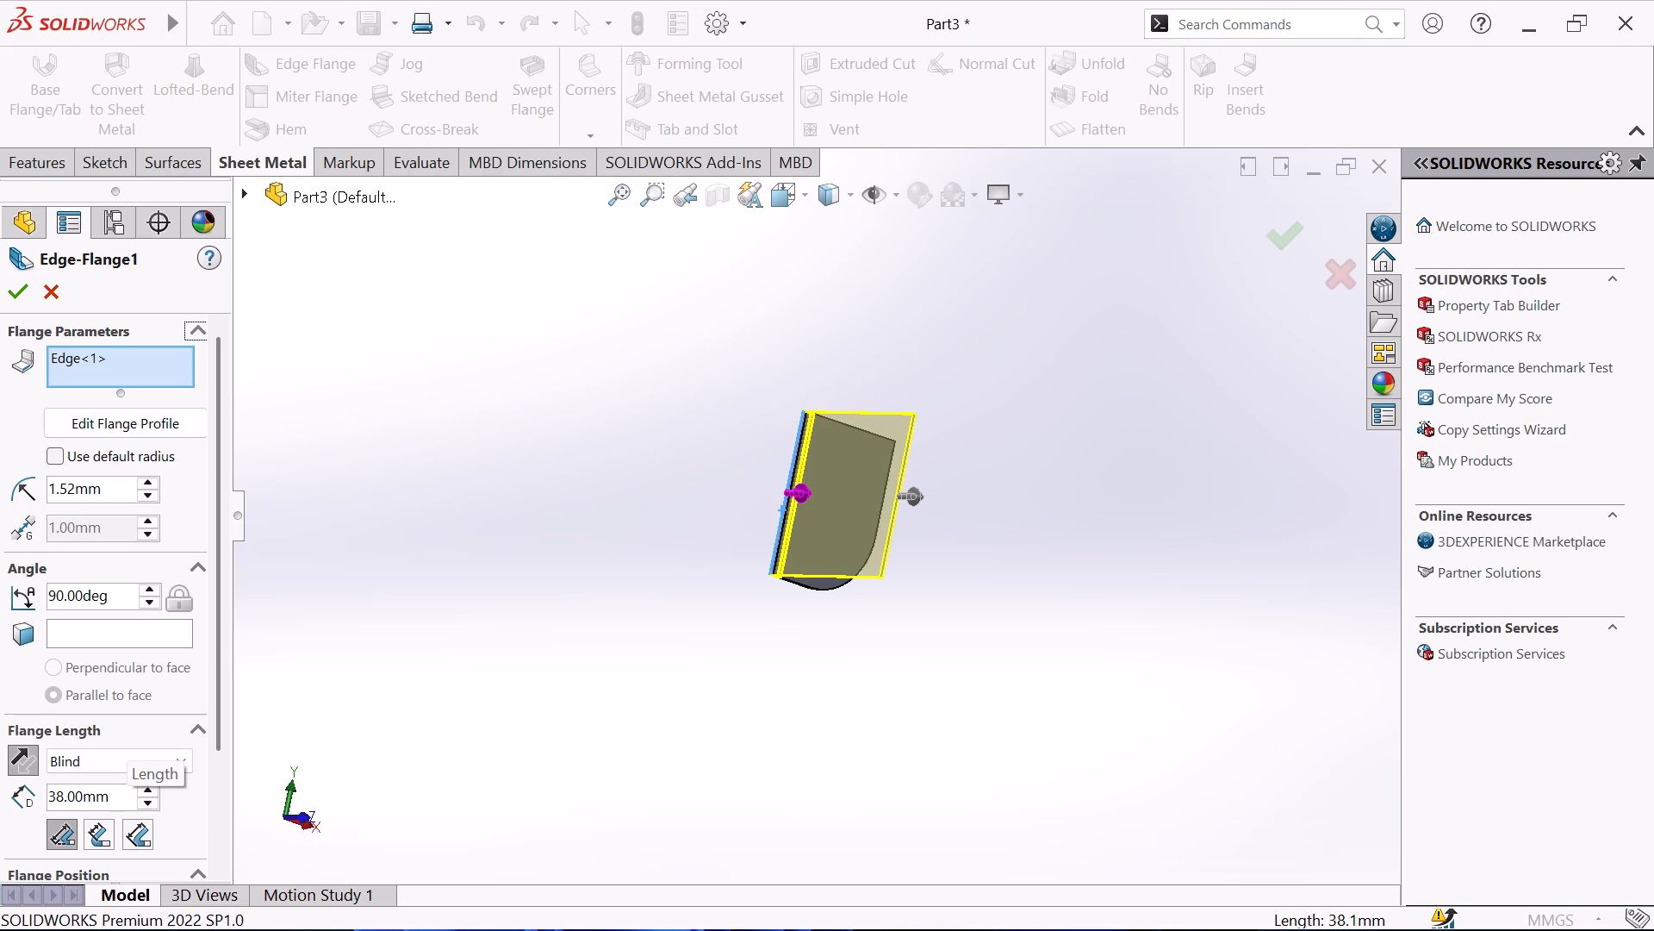
# Set the edge flange's length to 27.1954 mm and complete the flange at 90 degrees.
pyautogui.doubleClick(121, 794)
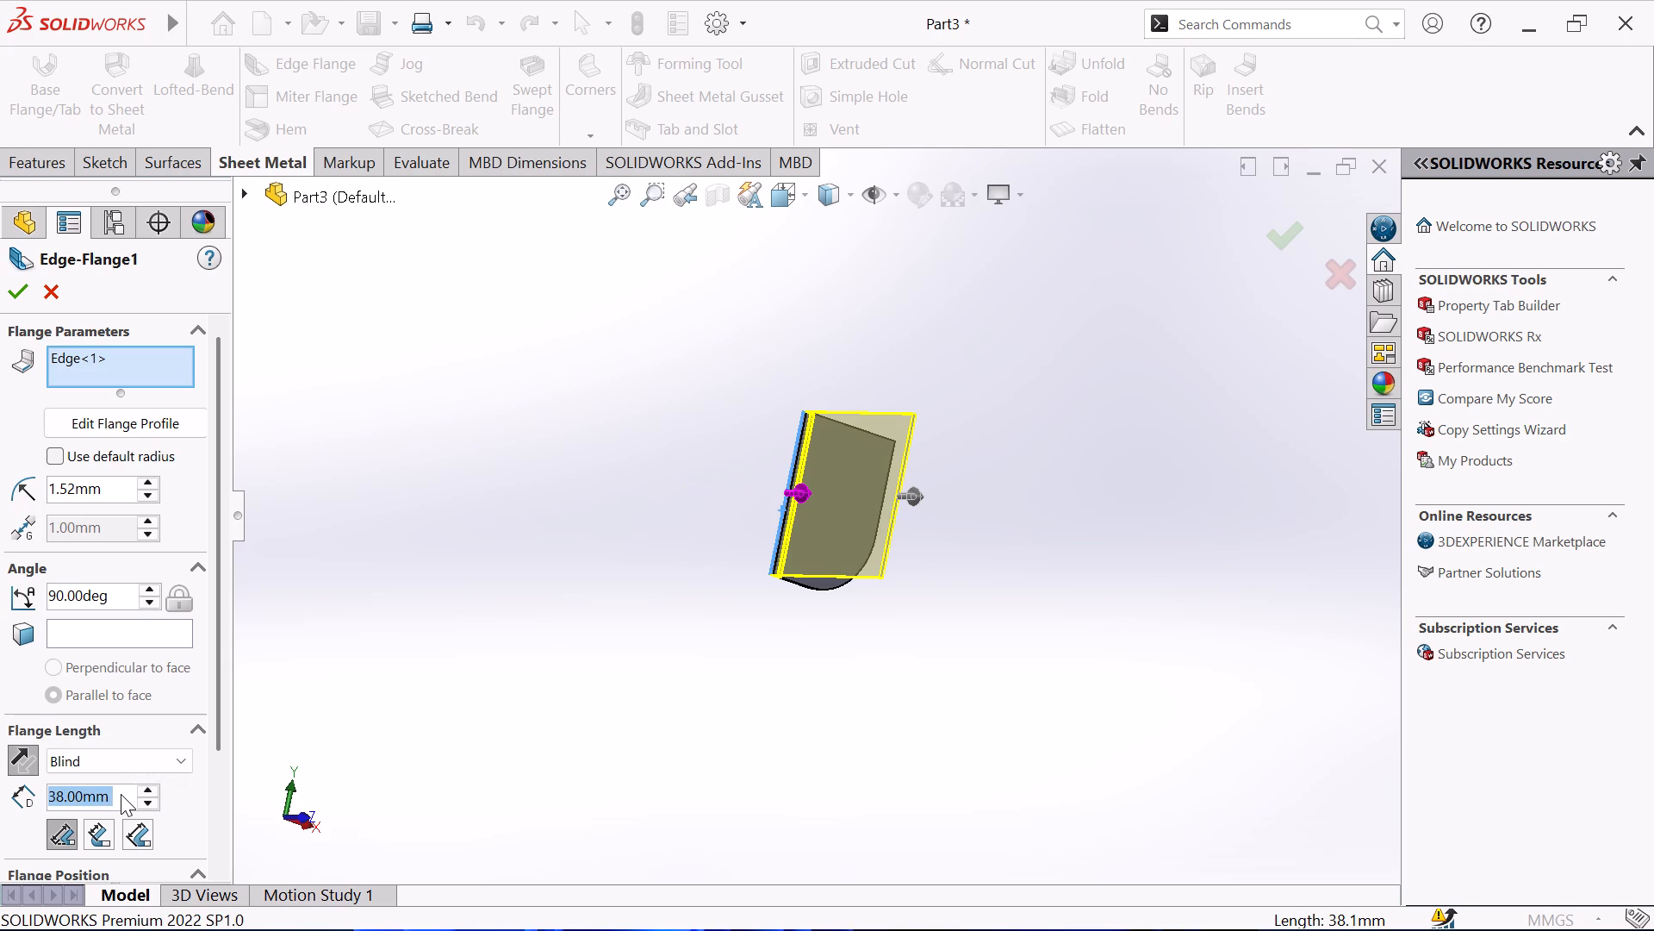
pyautogui.press('2')
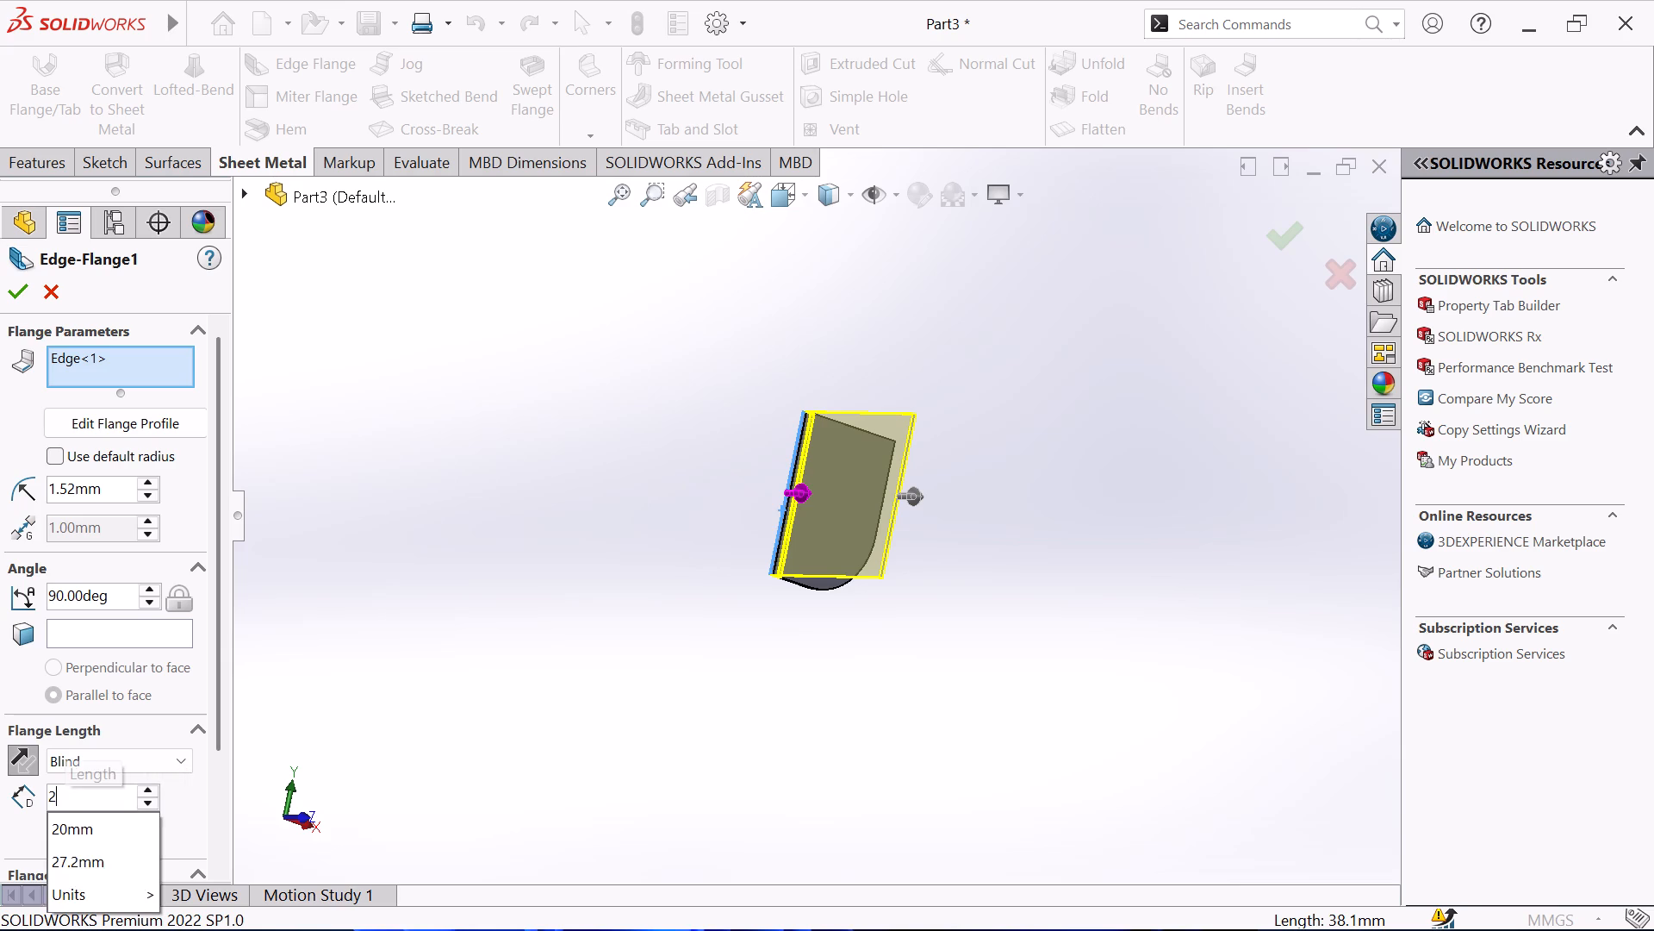
pyautogui.press('7')
pyautogui.press('.')
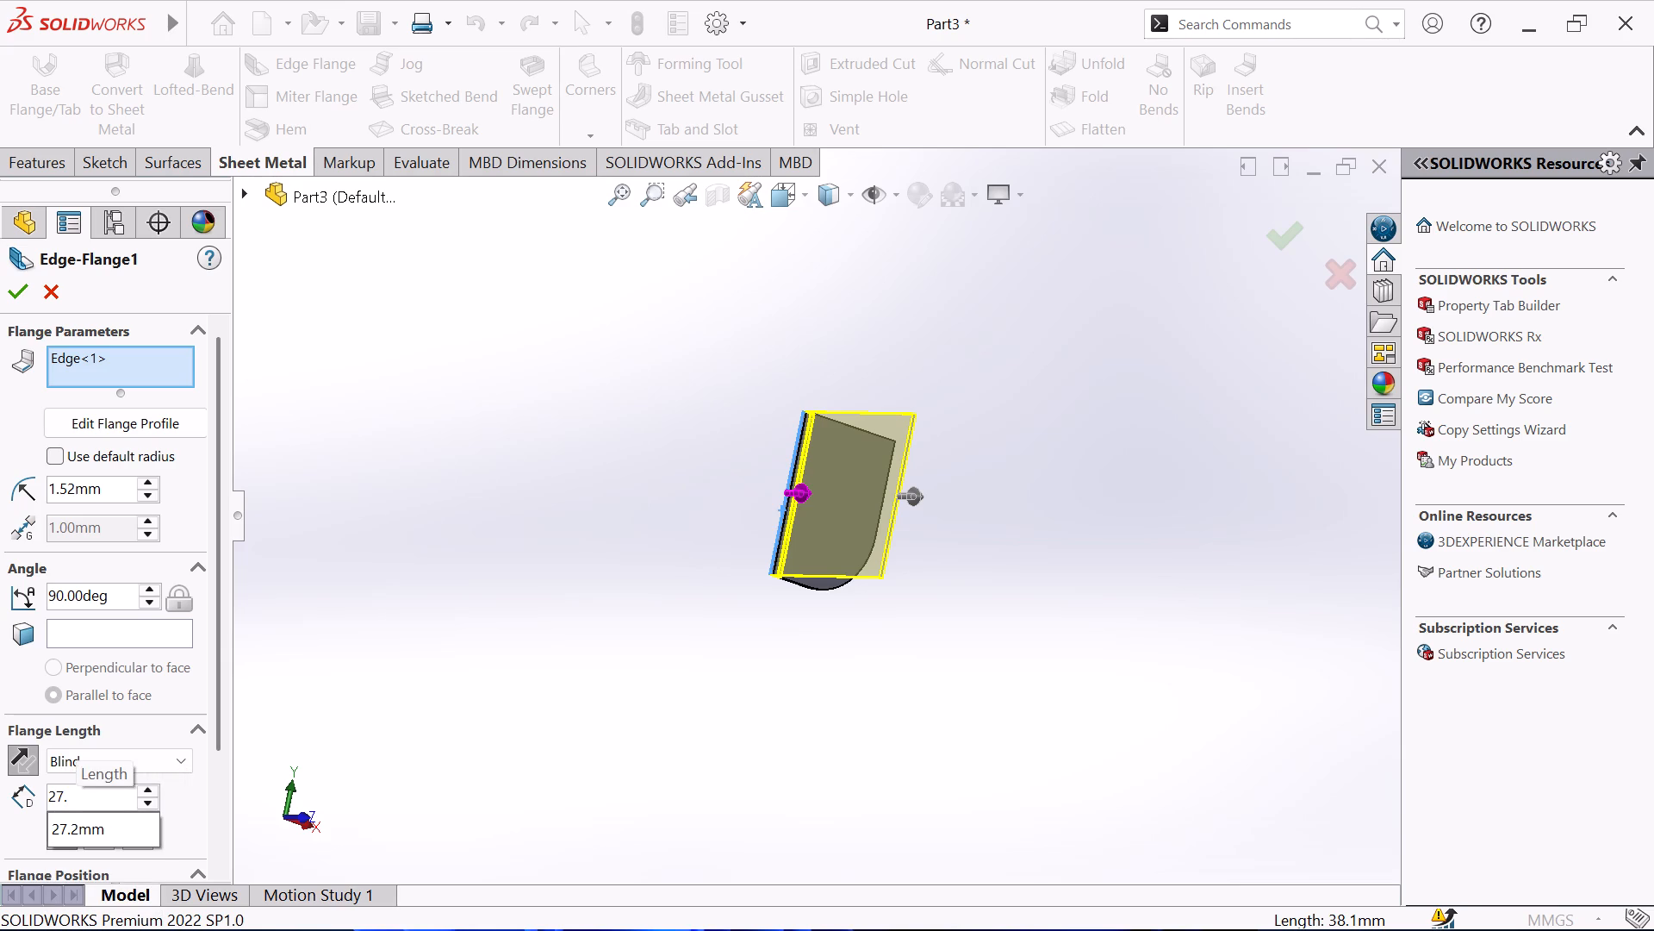
pyautogui.press('1')
pyautogui.press('9')
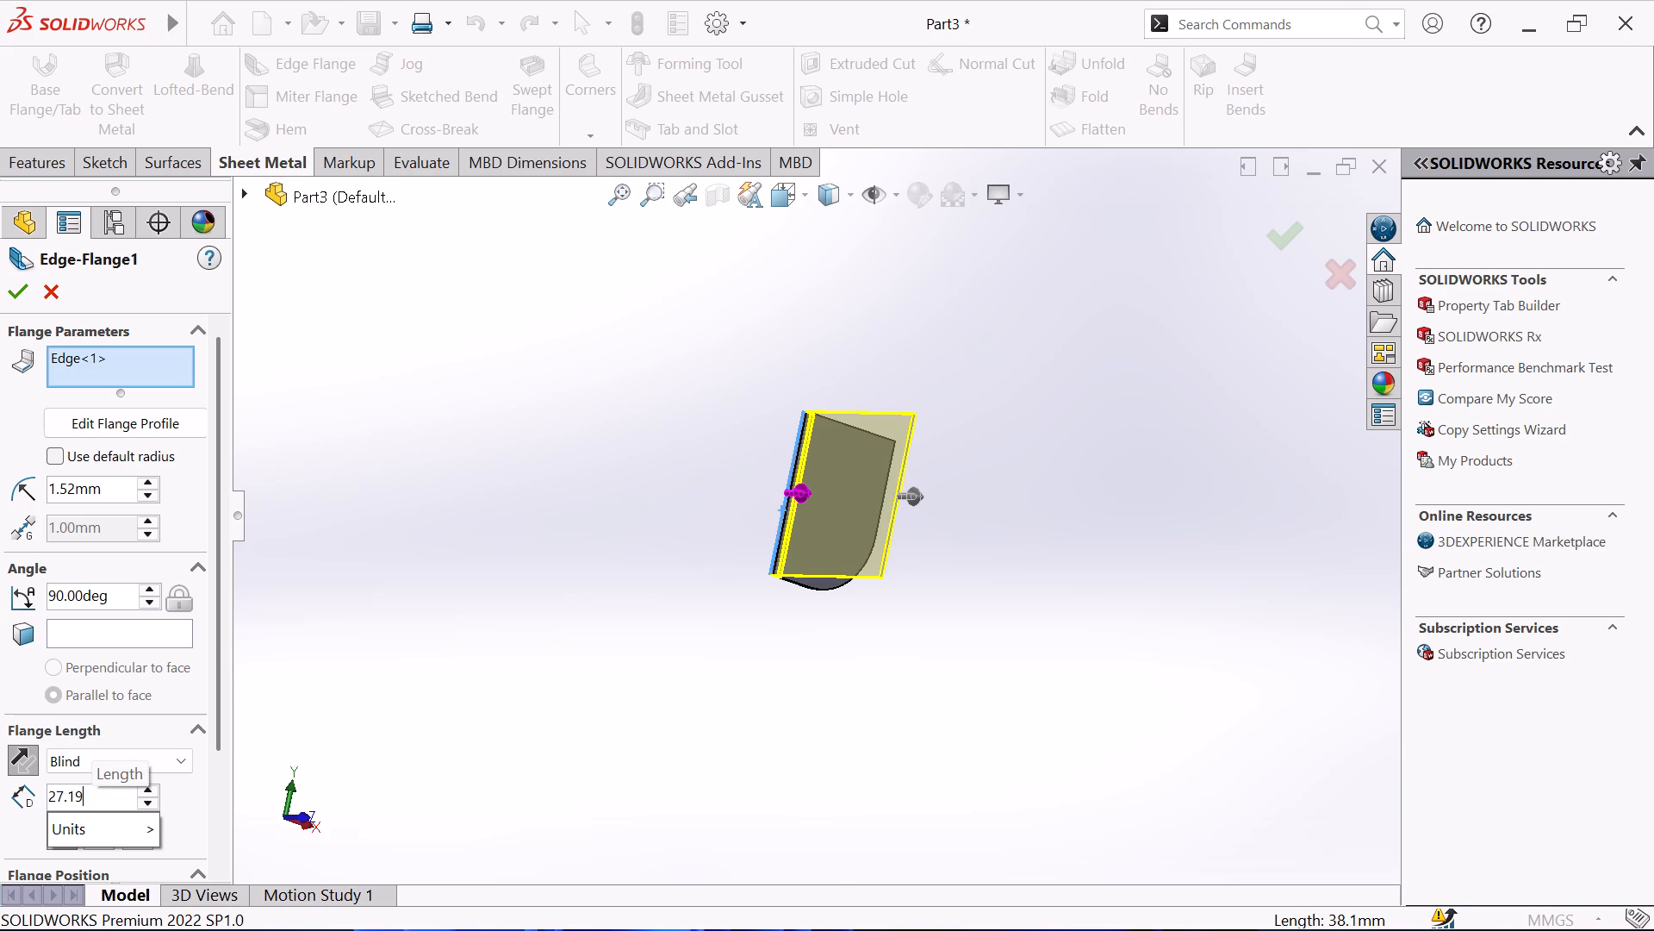
pyautogui.write('54')
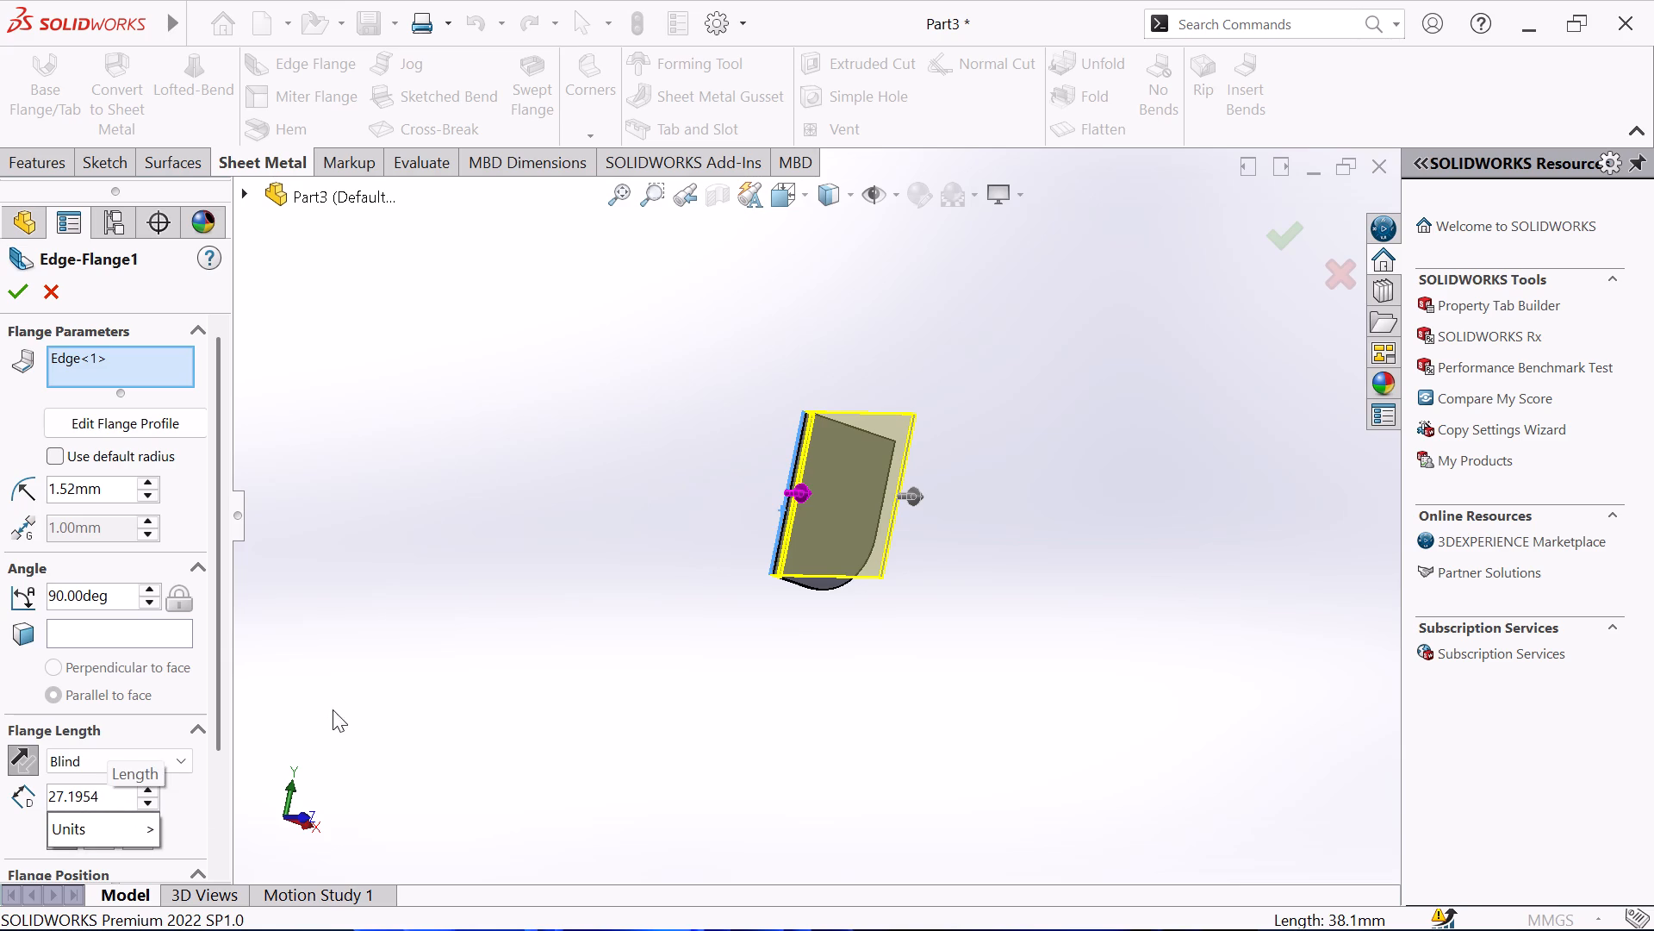
pyautogui.click(344, 699)
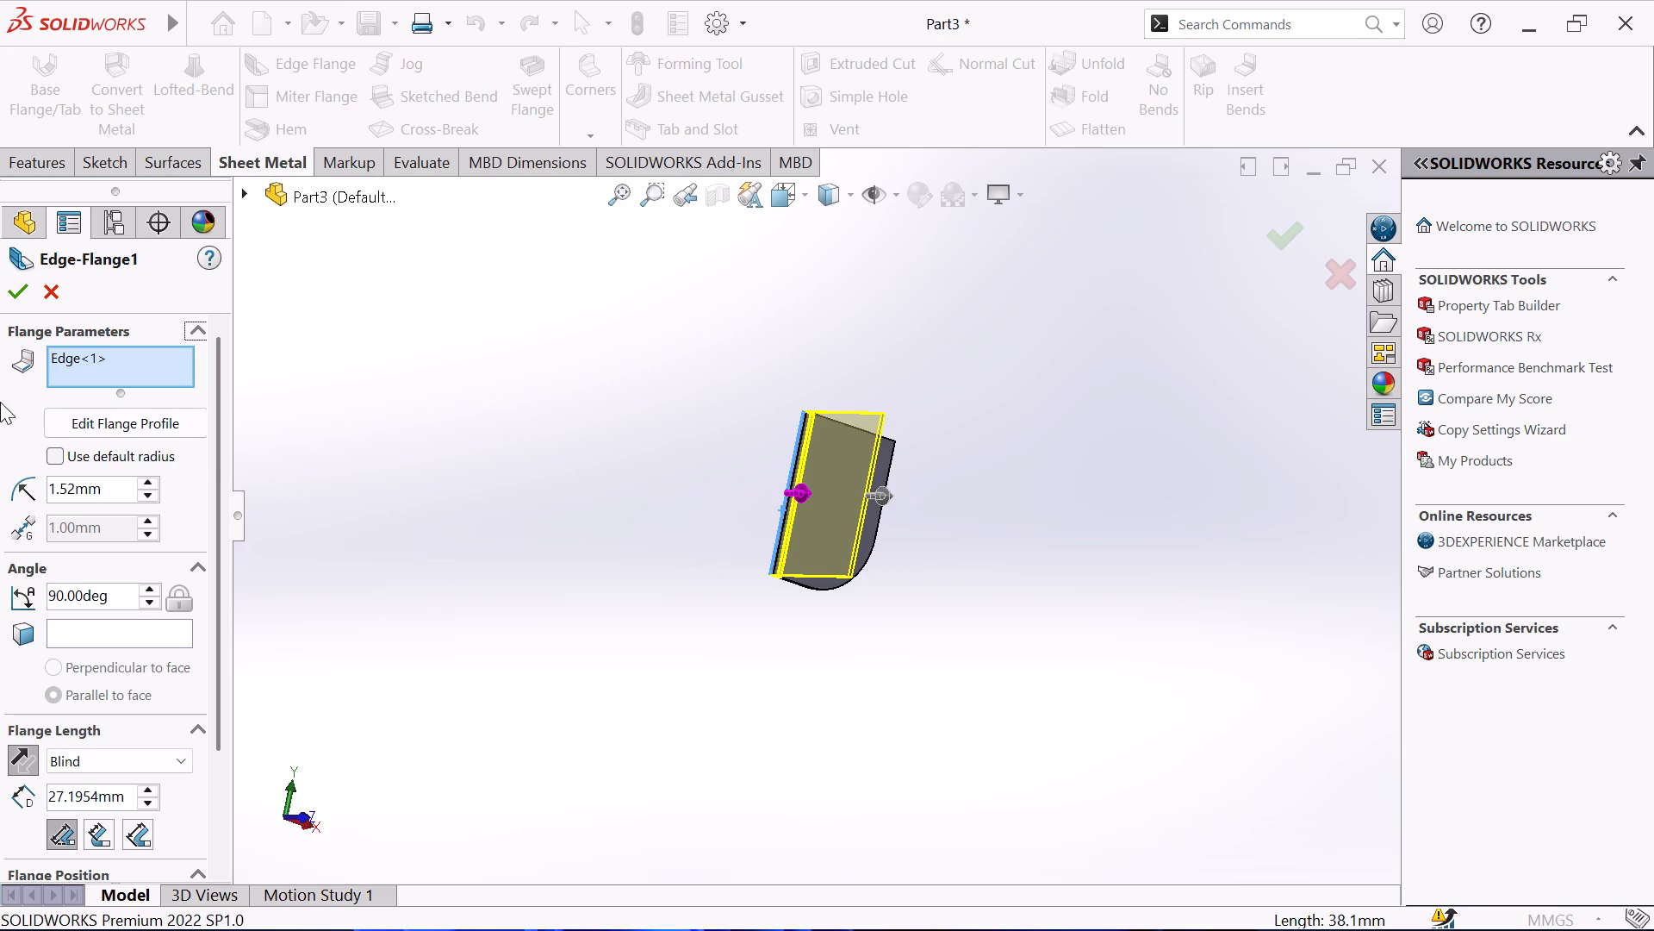
pyautogui.click(19, 290)
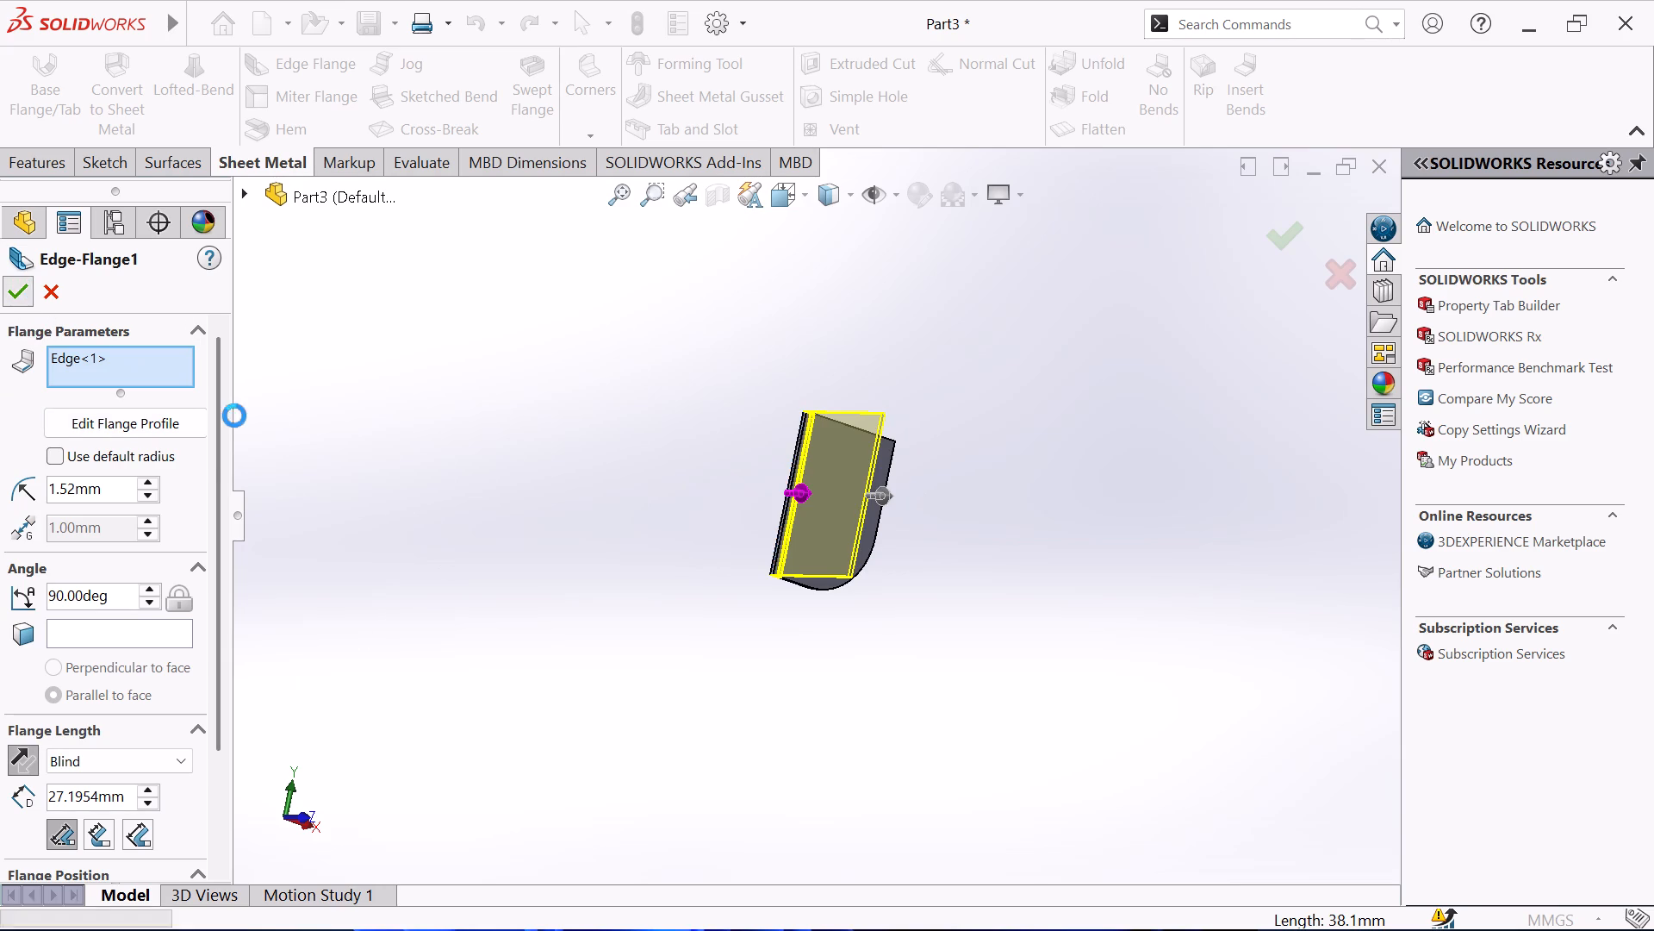
pyautogui.click(401, 612)
pyautogui.moveTo(942, 570); pyautogui.dragTo(932, 554, button='middle')
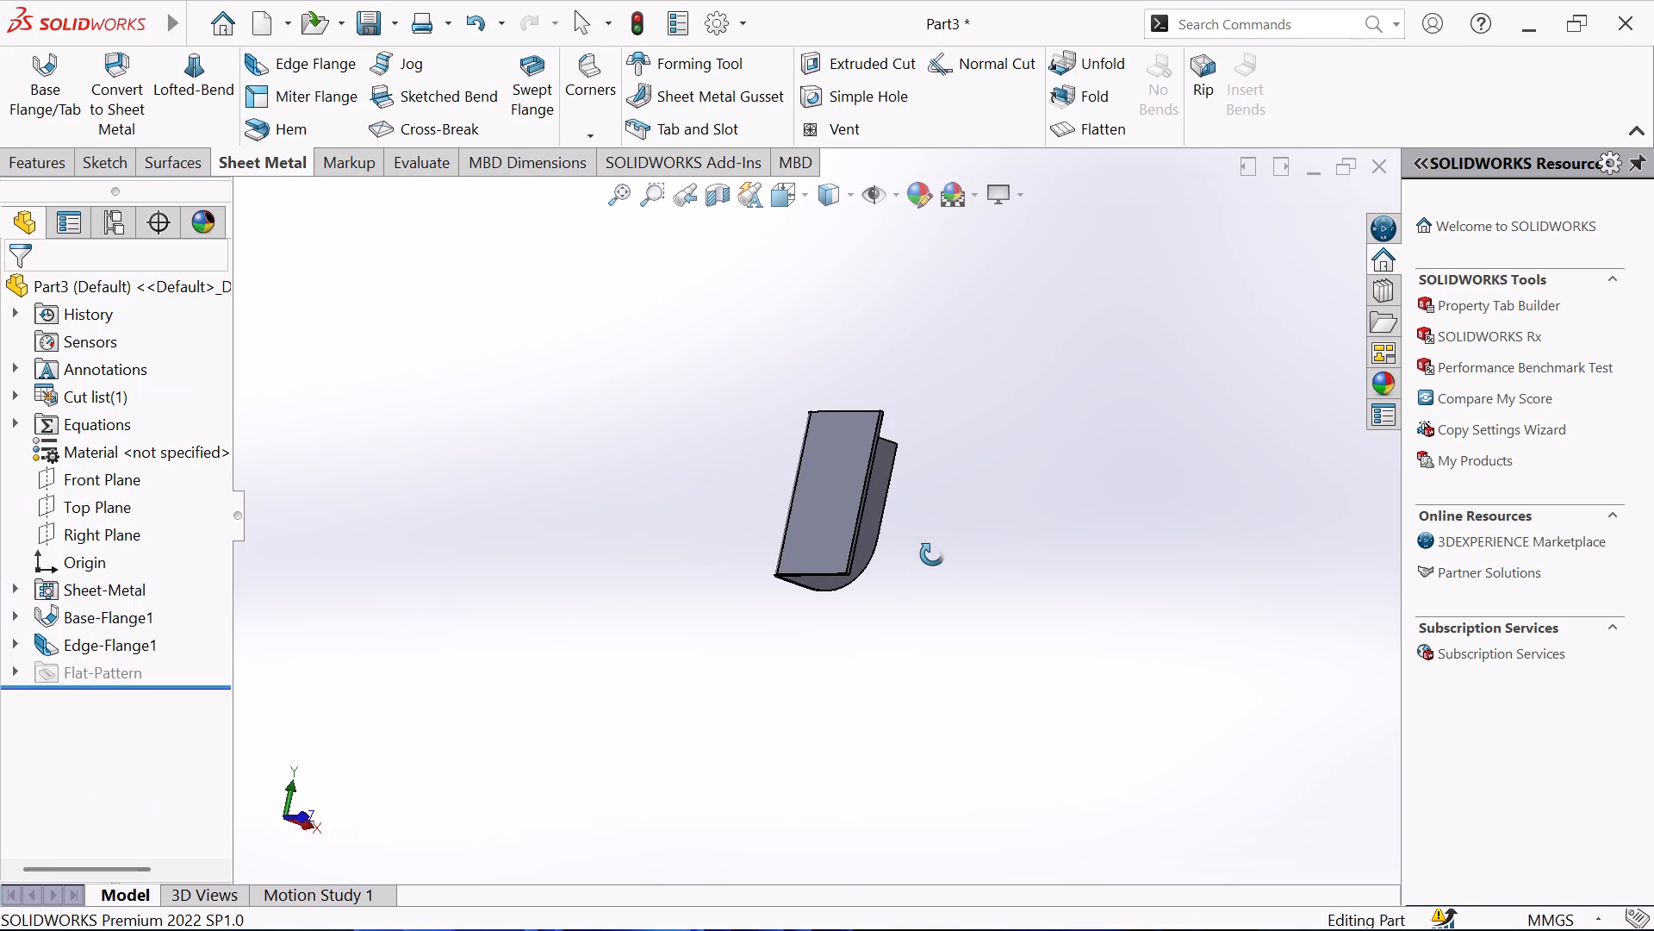
# Fillet the edge flange's free corner at the same end as the base plate's rounded corner with a 12.7 mm radius.
pyautogui.moveTo(932, 554); pyautogui.dragTo(812, 354, button='middle')
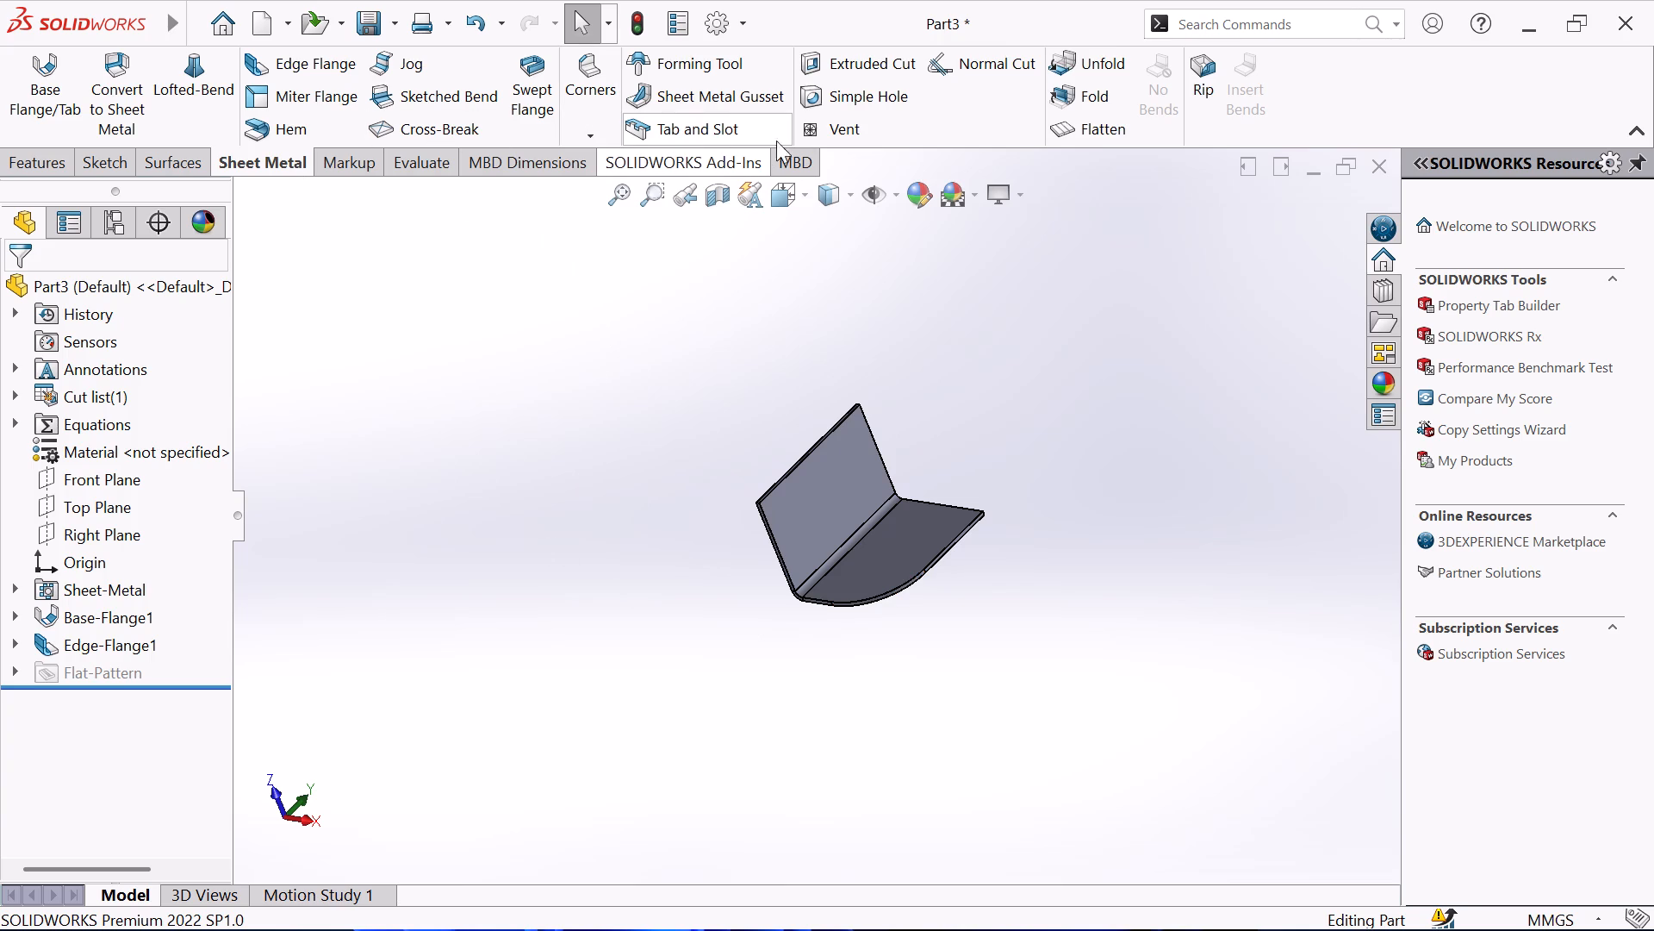
pyautogui.click(9, 157)
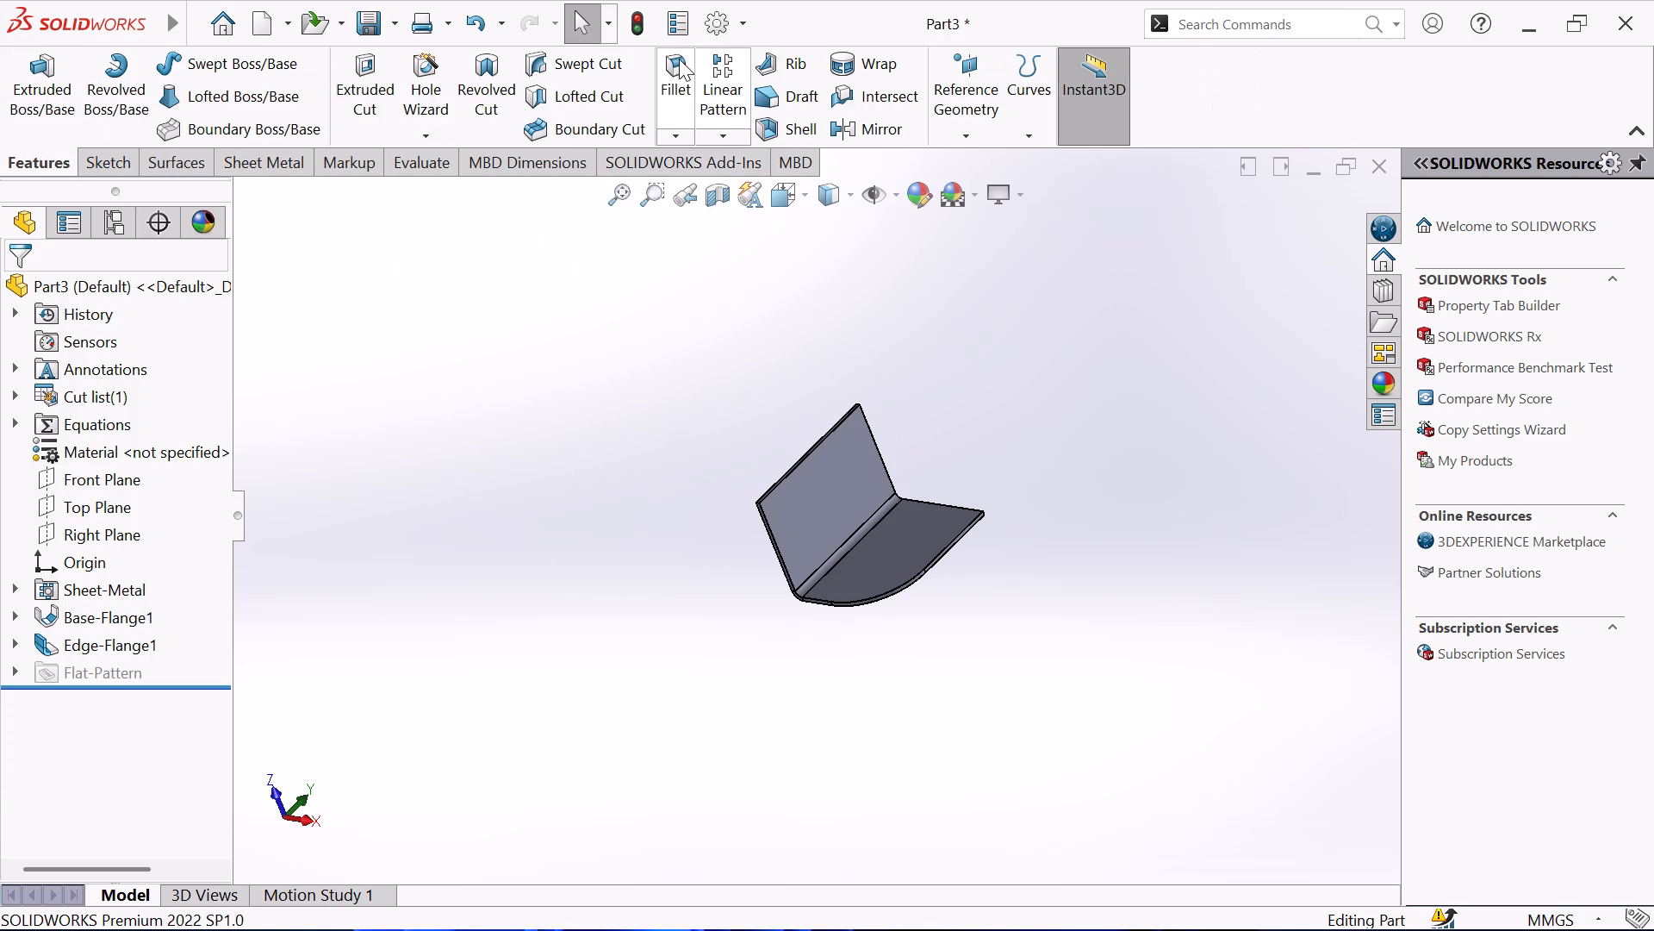
pyautogui.click(678, 59)
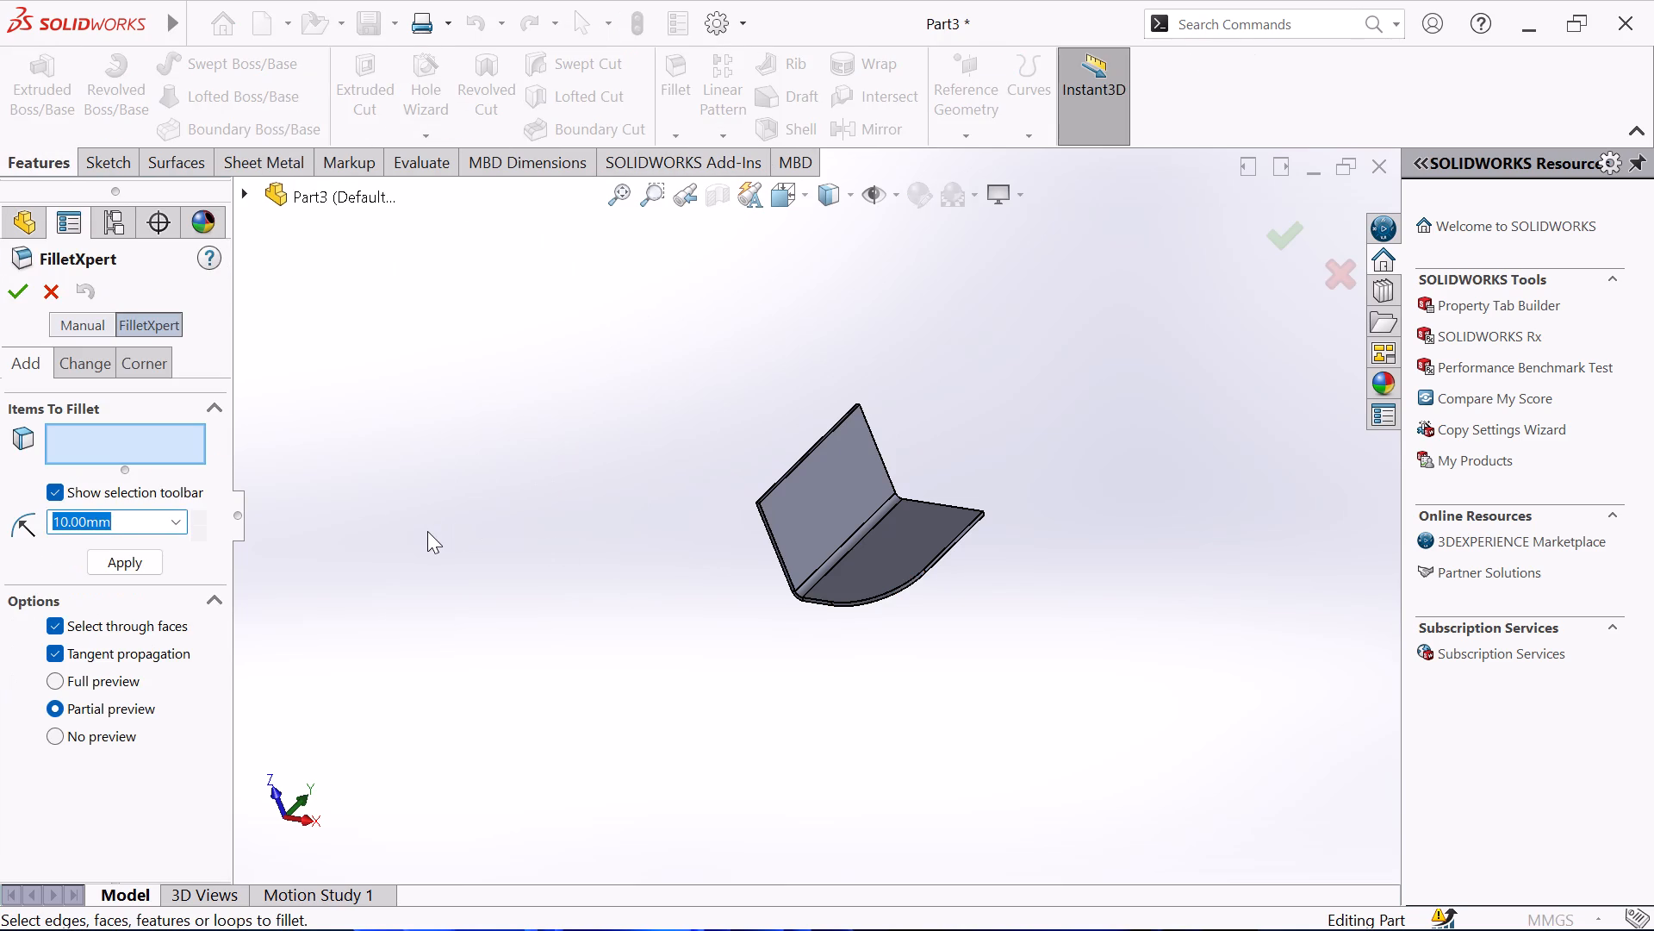
pyautogui.write('12')
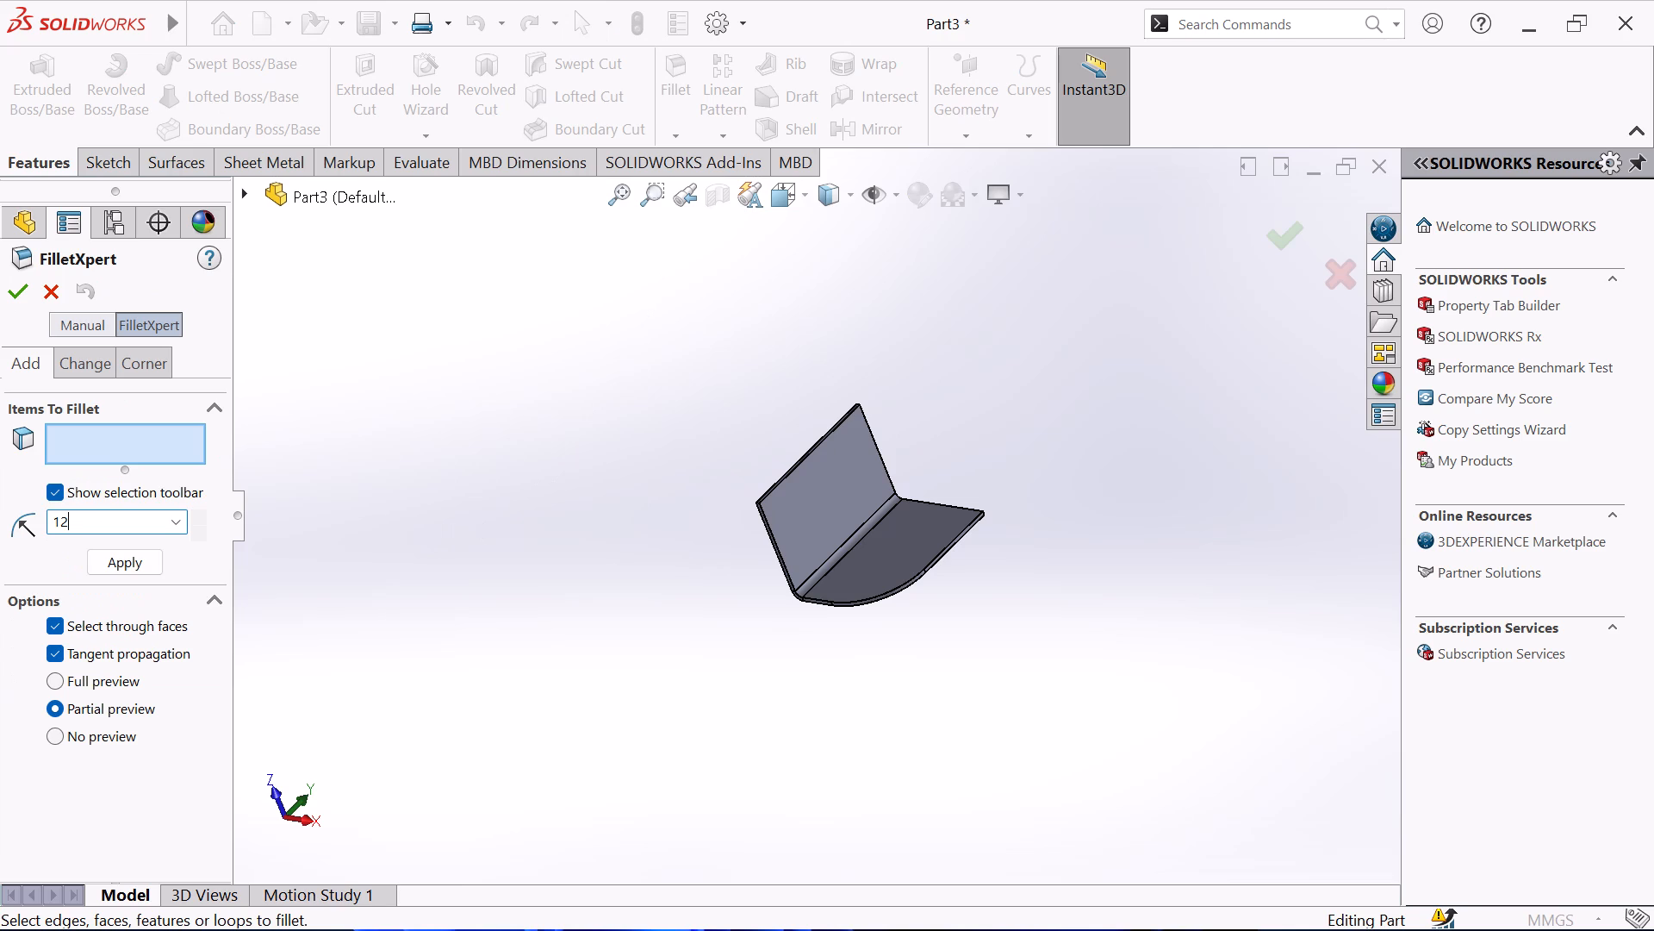
pyautogui.press('.')
pyautogui.press('7')
pyautogui.click(668, 547)
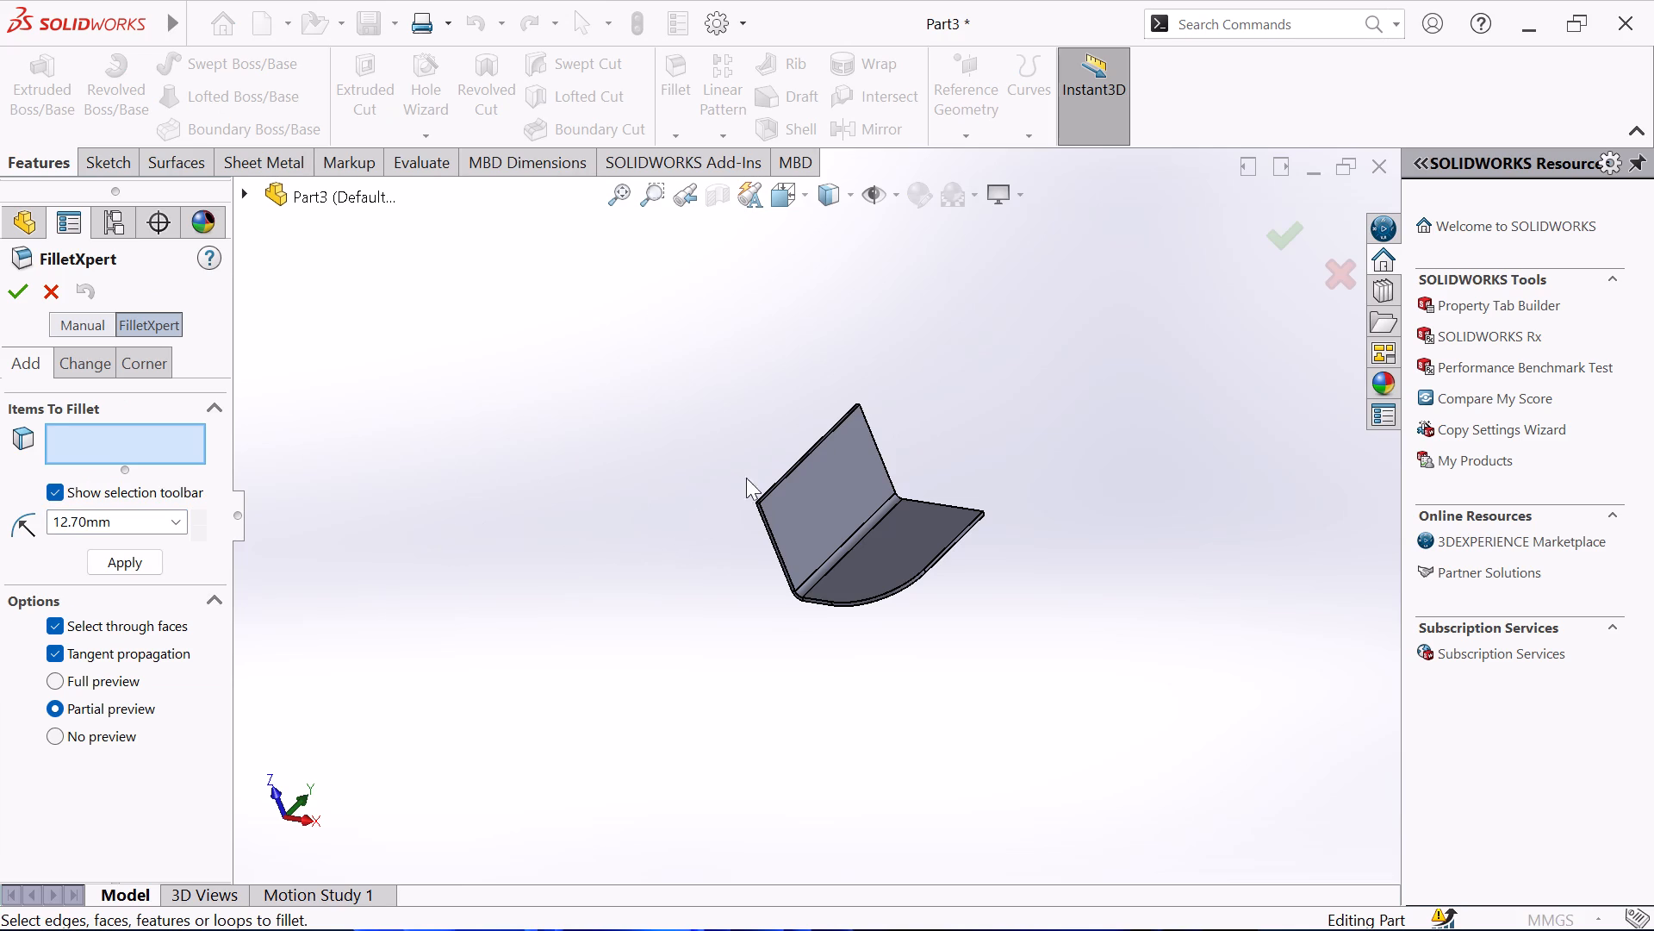
pyautogui.scroll(-2, 801, 447)
pyautogui.scroll(-3, 681, 633)
pyautogui.moveTo(668, 580); pyautogui.dragTo(671, 578, button='middle')
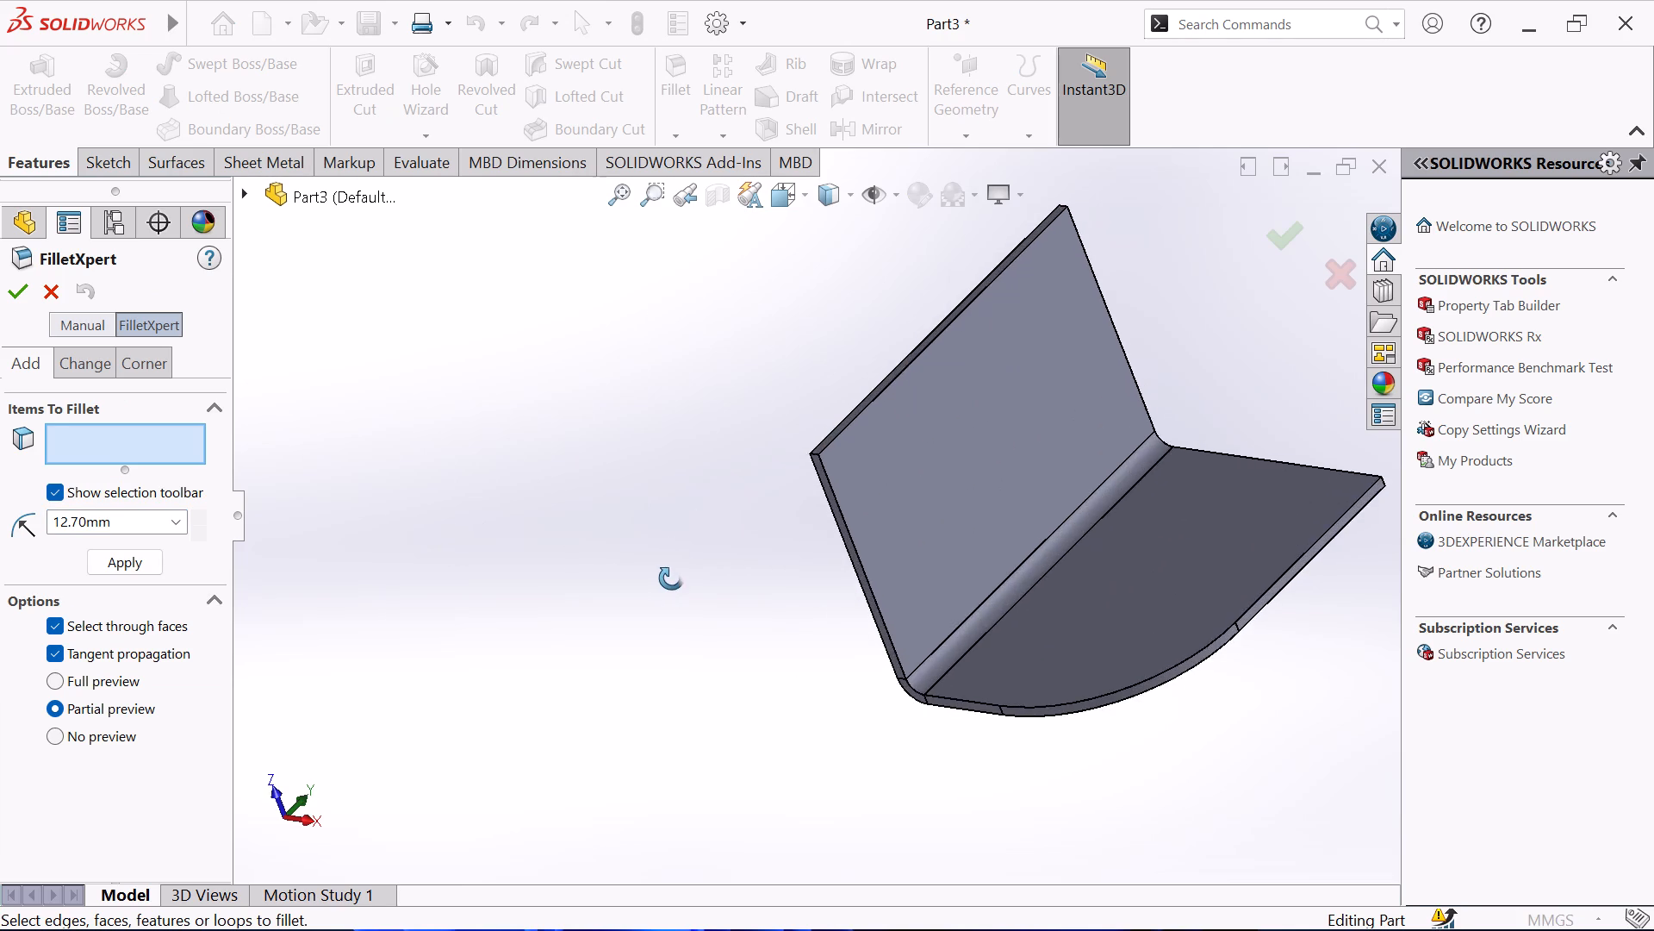
pyautogui.moveTo(671, 578); pyautogui.dragTo(695, 581, button='middle')
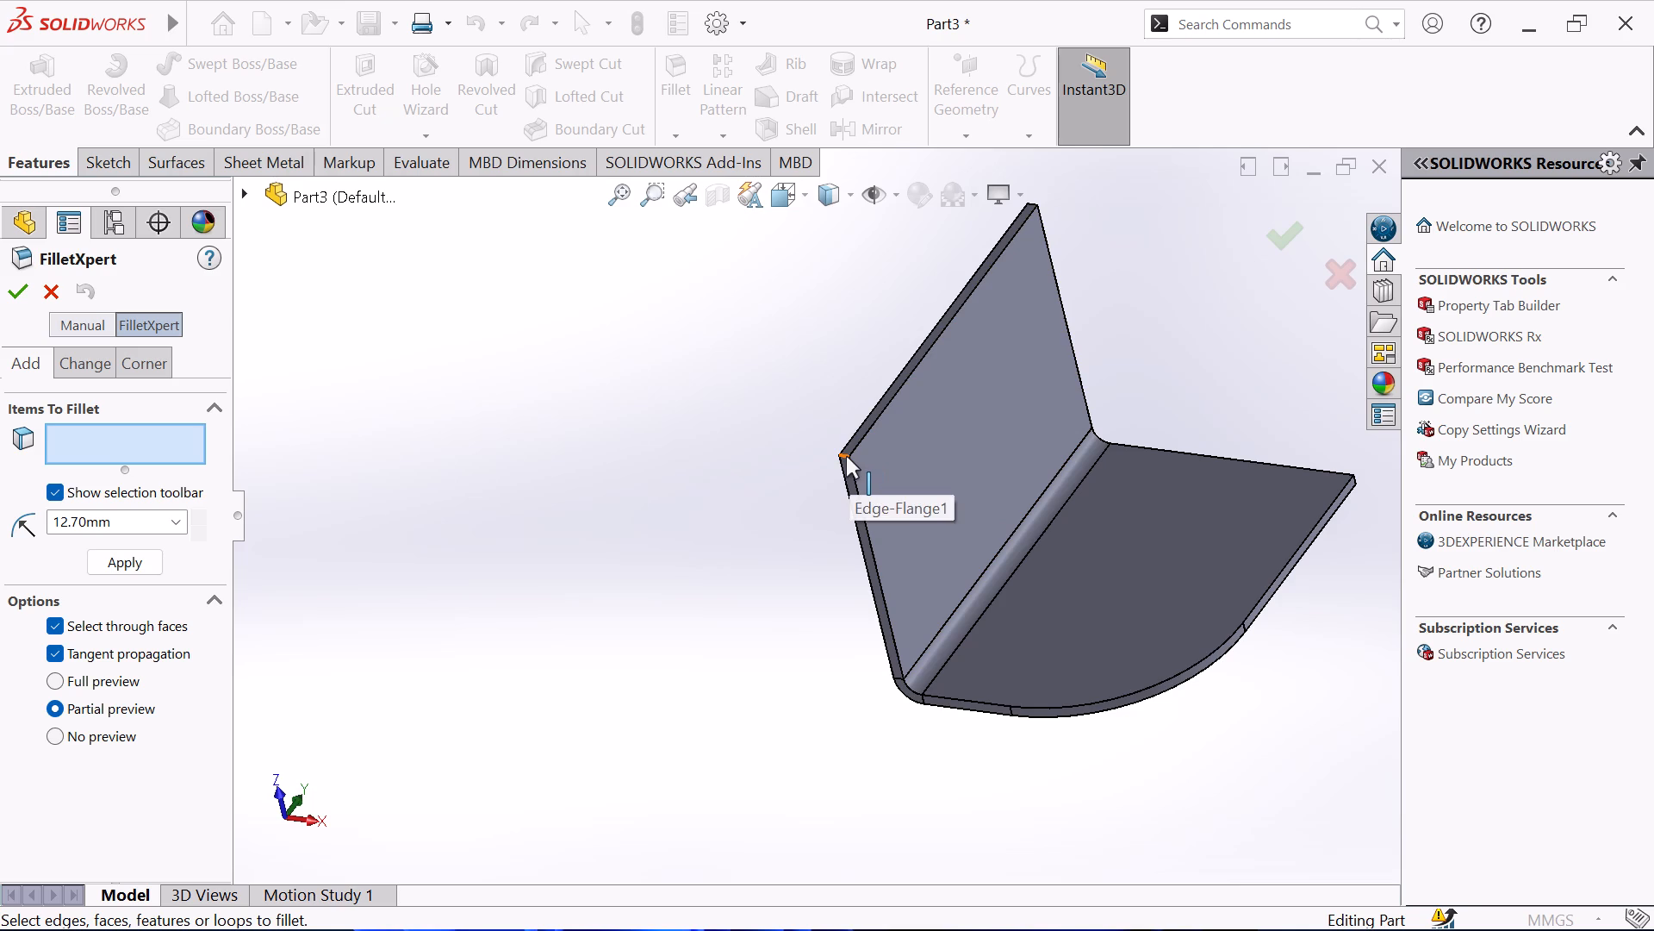
pyautogui.click(846, 456)
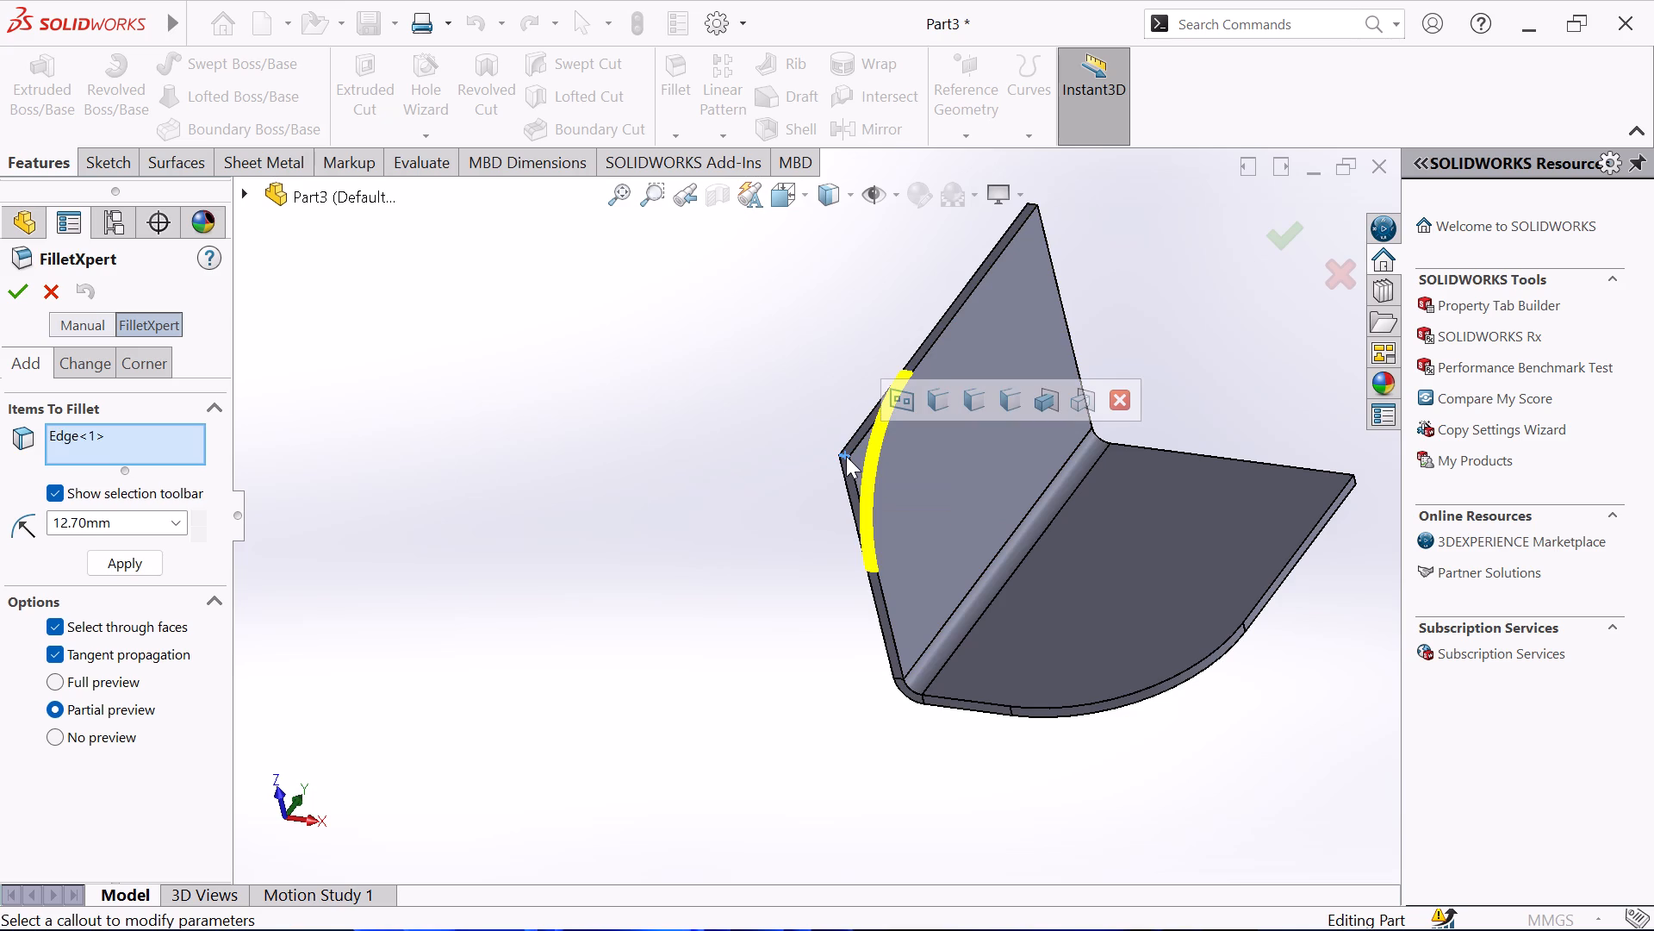
pyautogui.click(5, 294)
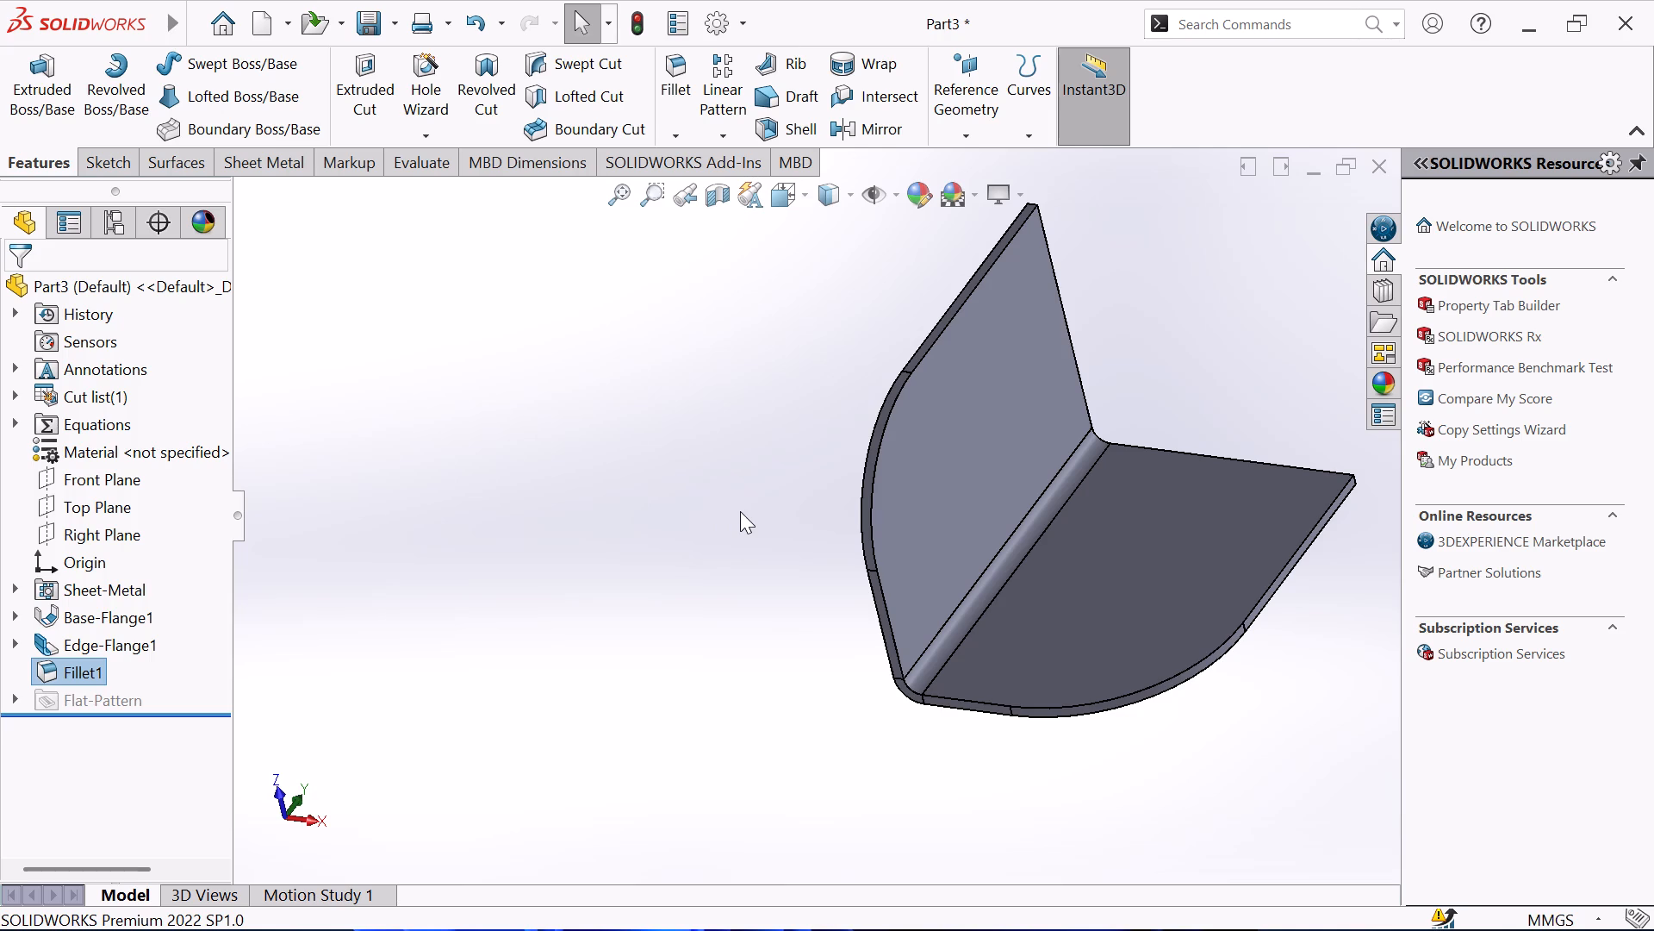
# Start a sketch on the base flange's inner face and draw a circle of about 7.2 mm radius centred directly below the origin.
pyautogui.scroll(1, 1013, 503)
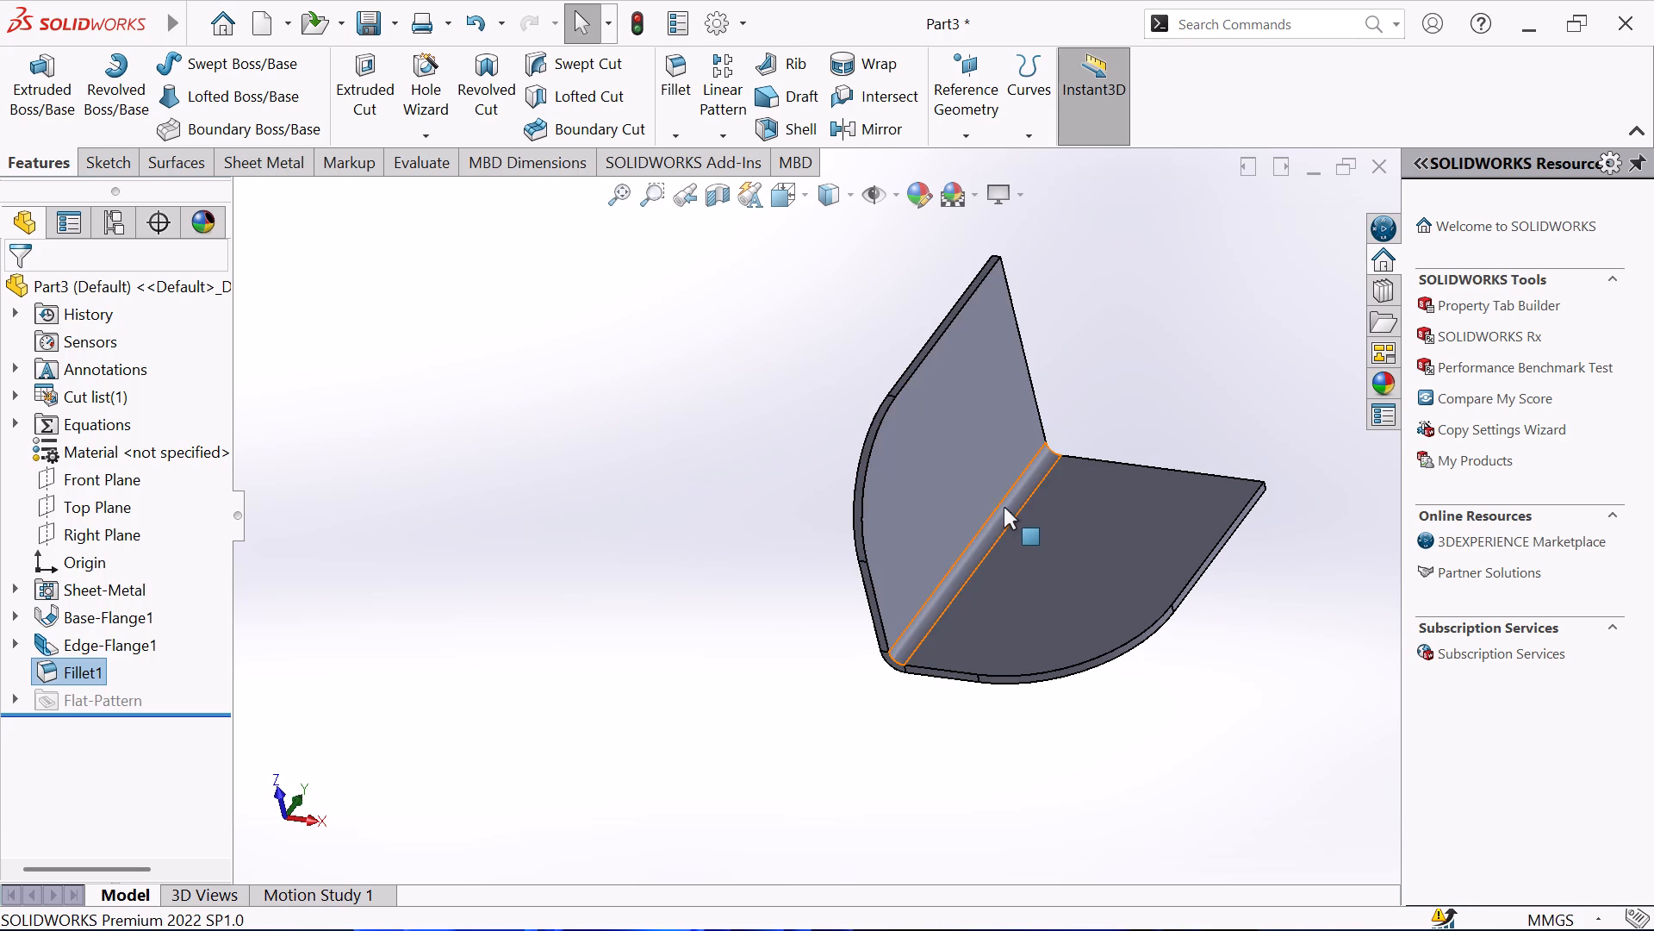
pyautogui.moveTo(717, 601); pyautogui.dragTo(602, 556, button='middle')
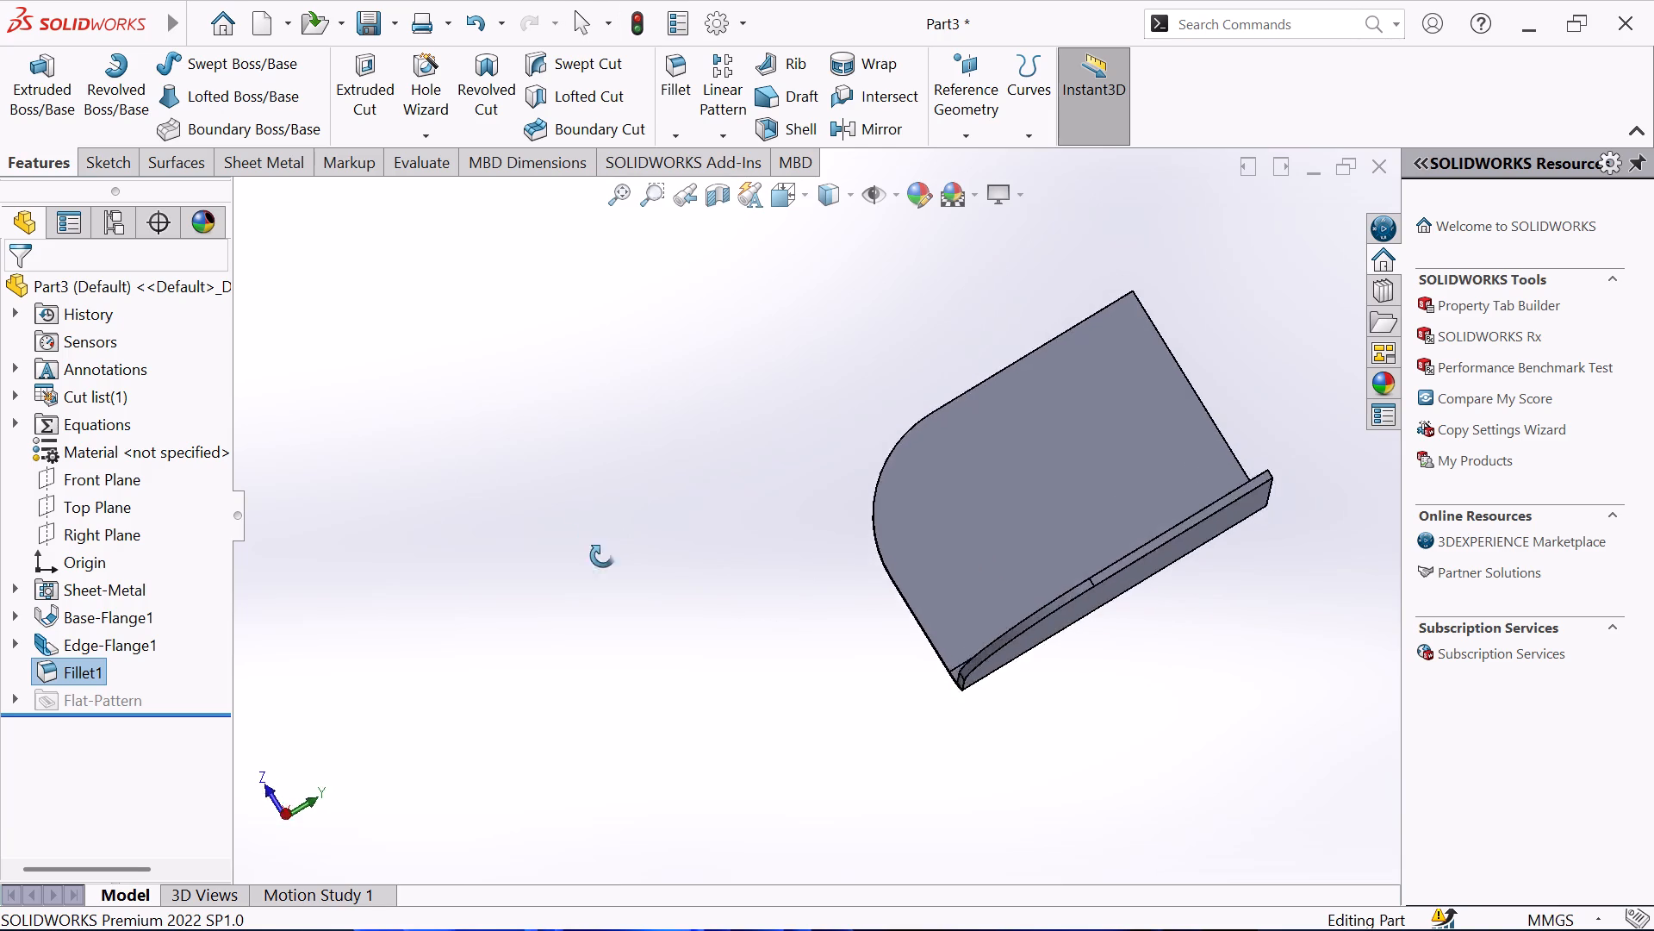
pyautogui.moveTo(602, 556); pyautogui.dragTo(660, 666, button='middle')
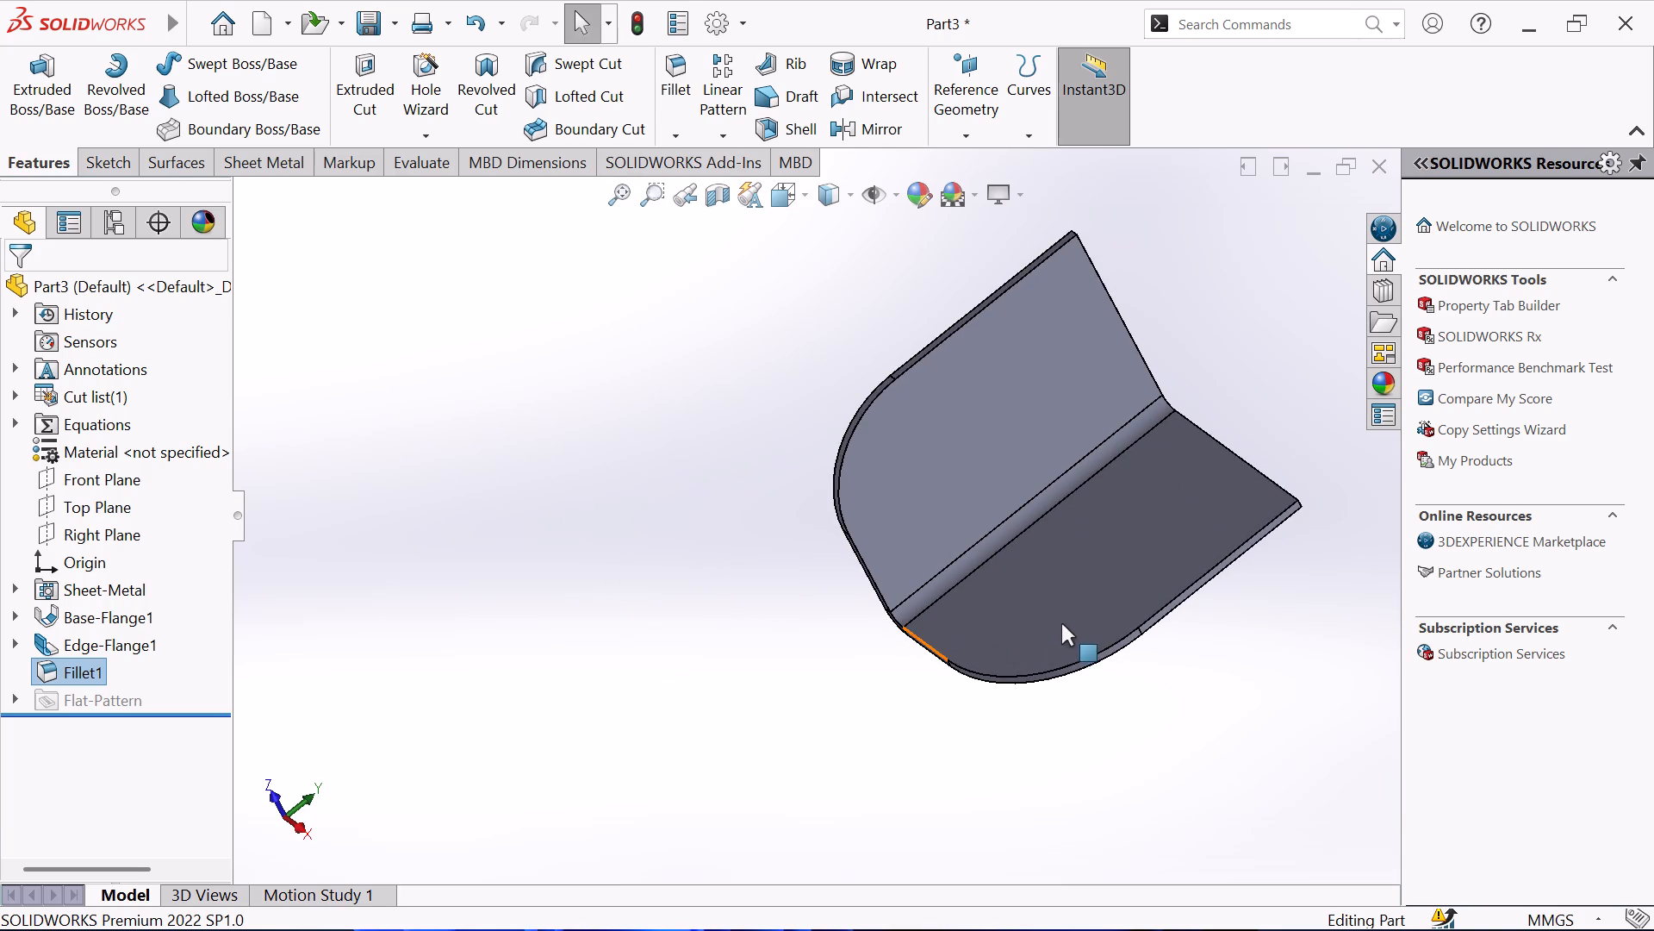
pyautogui.click(1064, 615)
pyautogui.click(1156, 557)
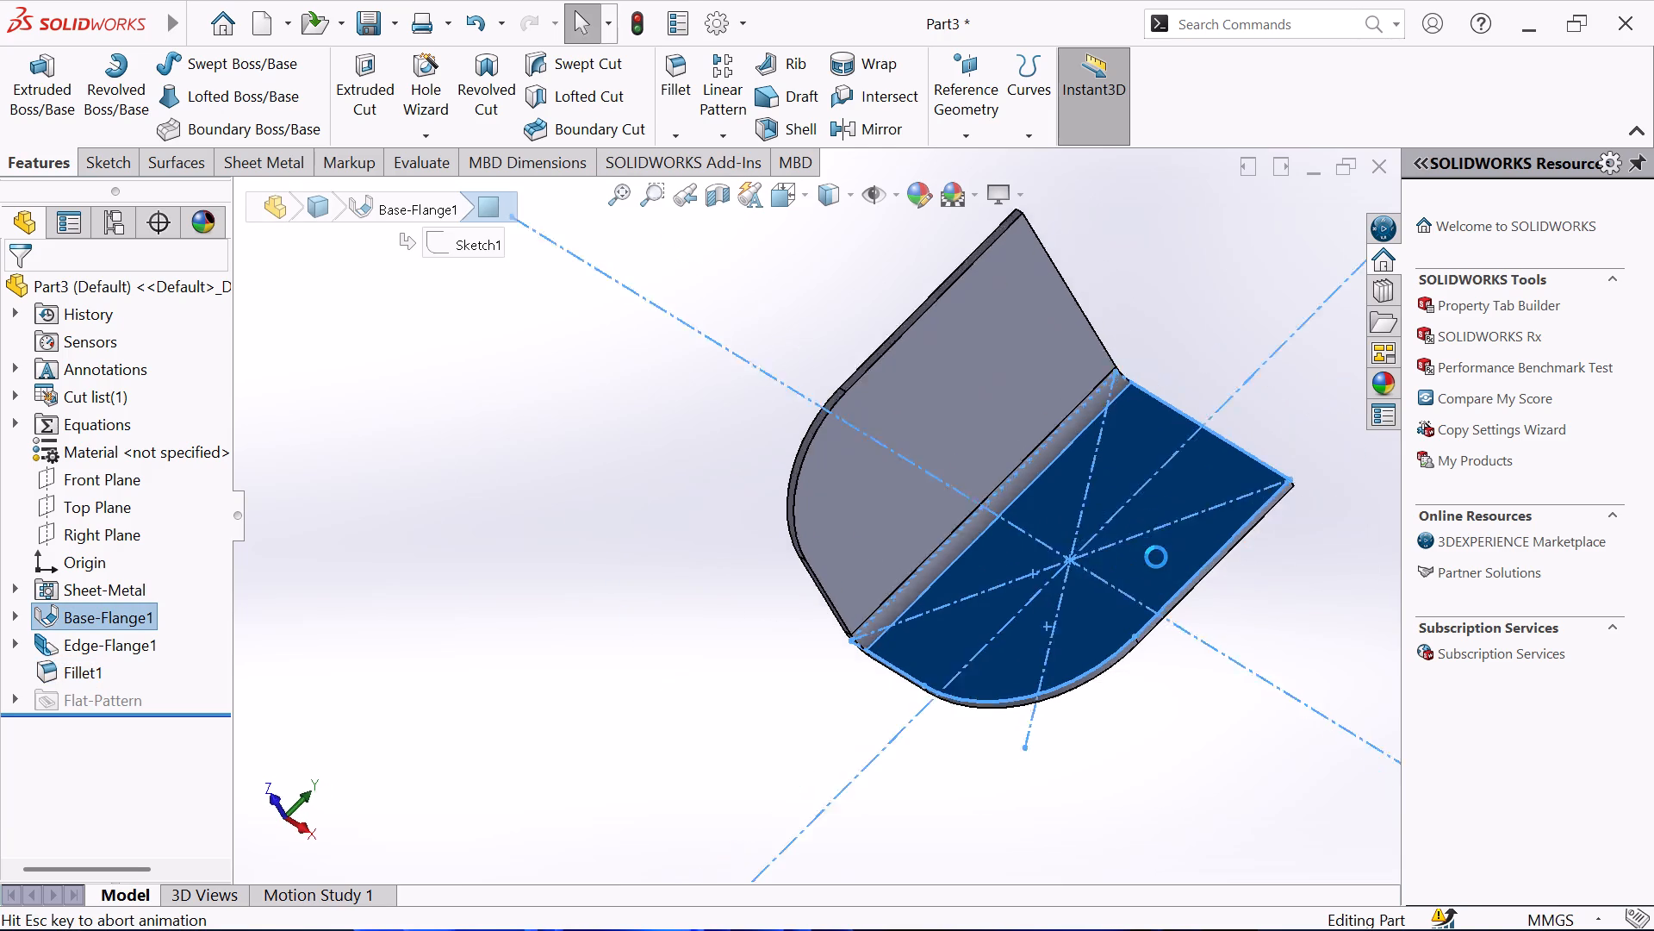
pyautogui.click(1167, 459)
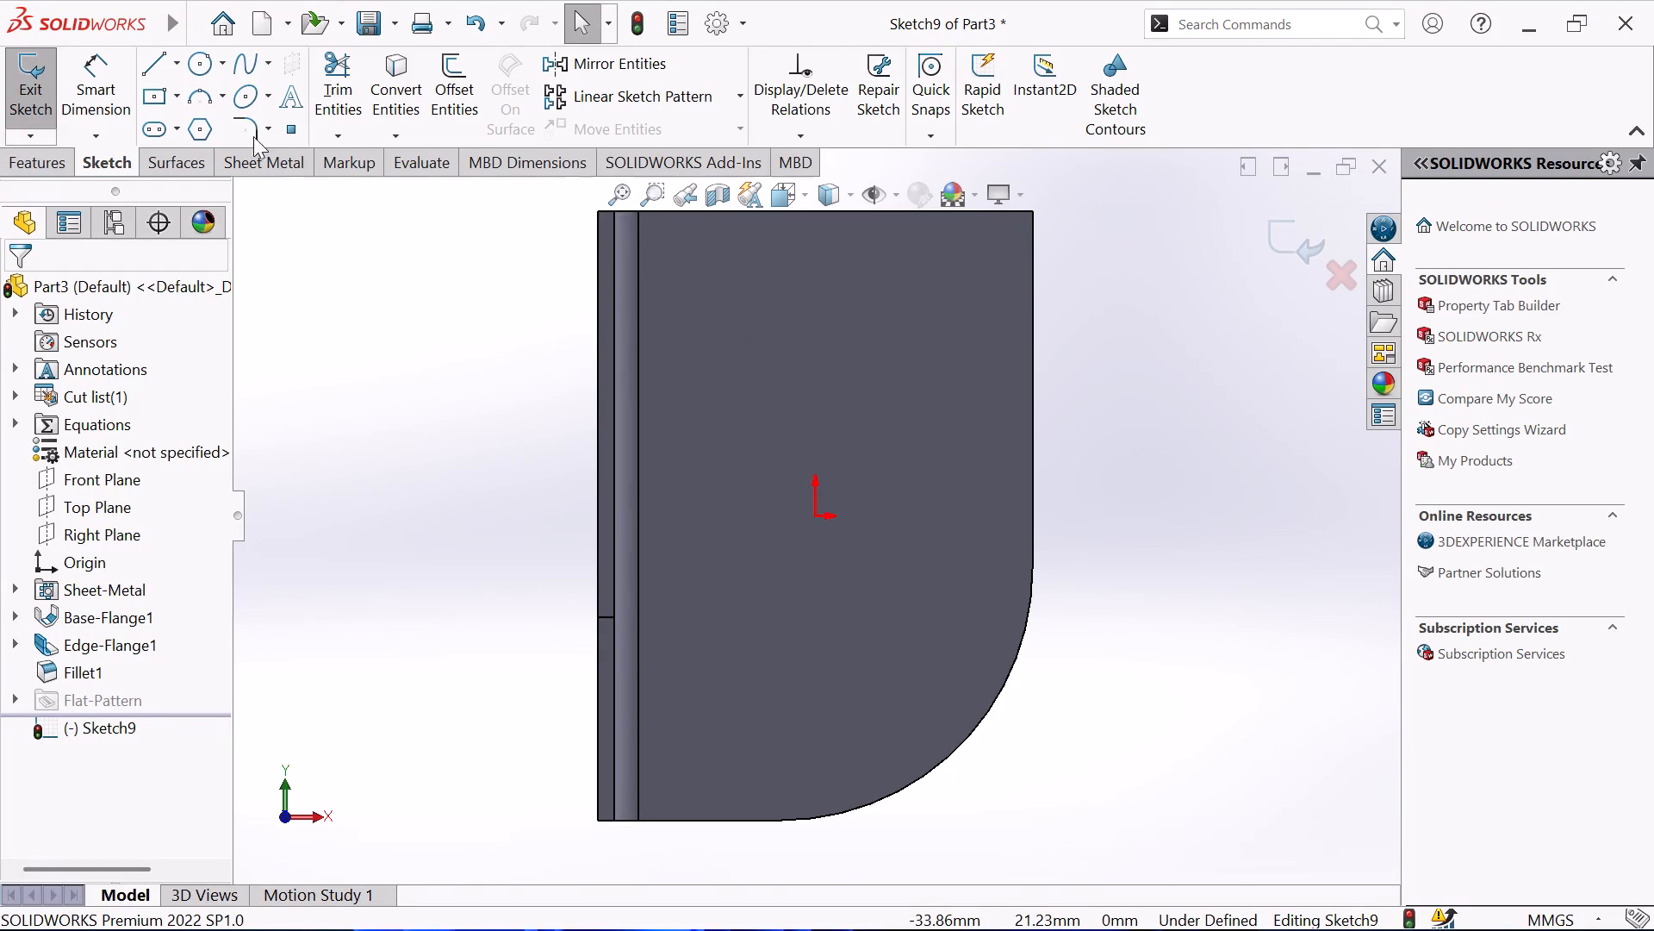
pyautogui.click(197, 59)
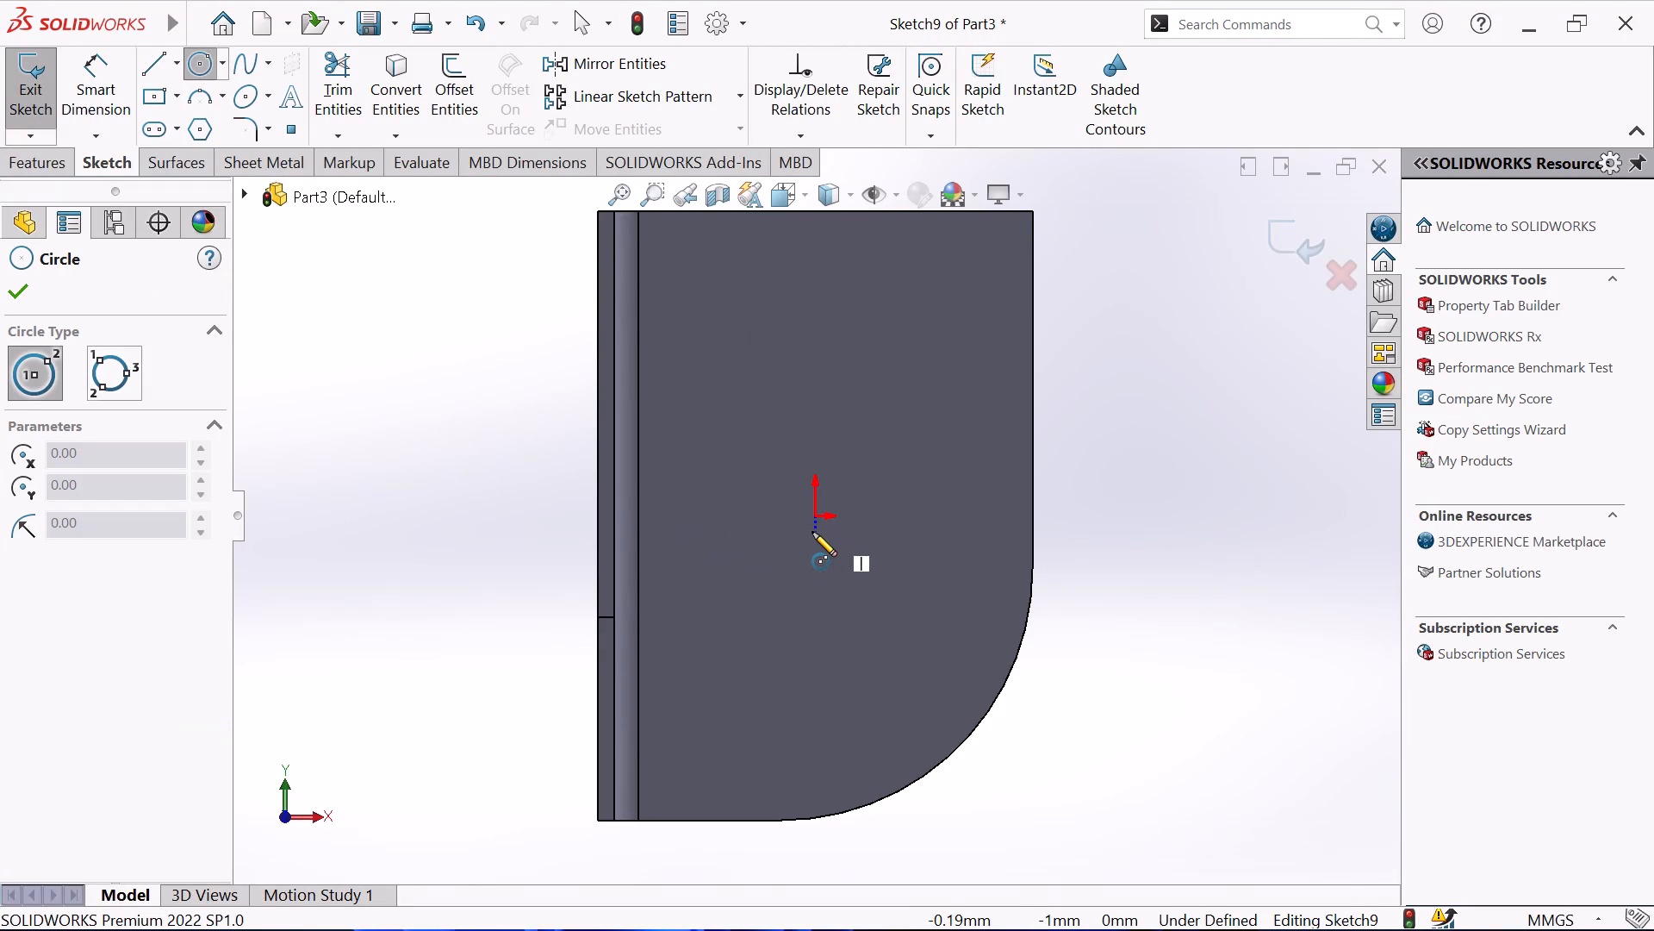
pyautogui.click(816, 595)
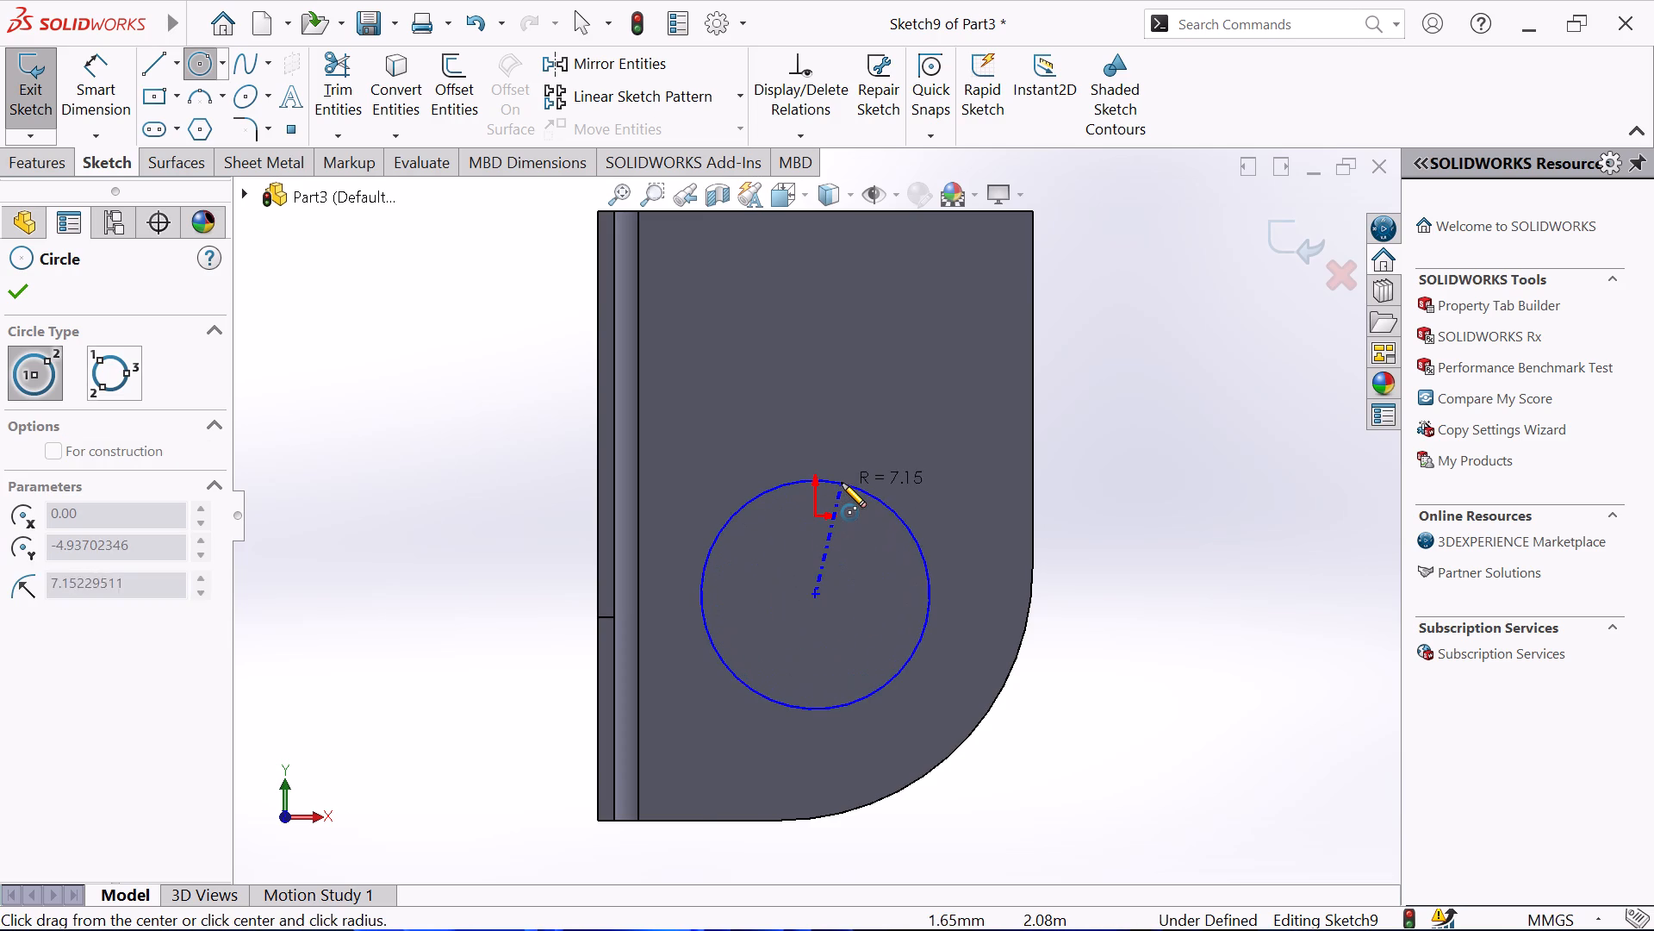
pyautogui.click(842, 483)
pyautogui.rightClick(1106, 471)
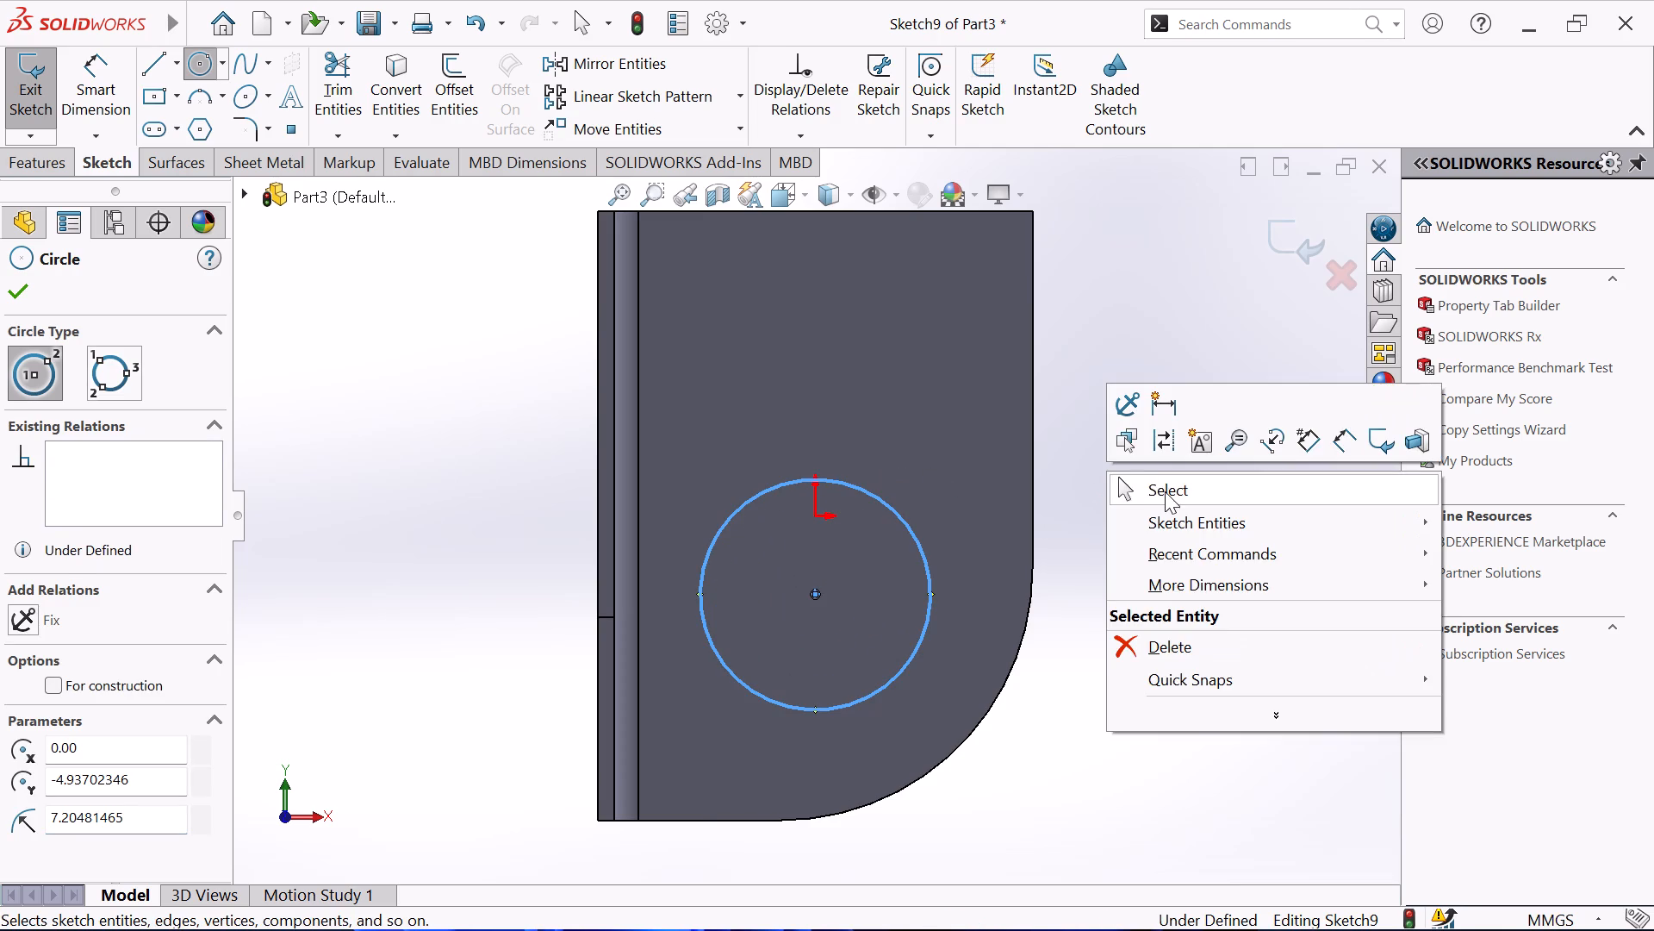
pyautogui.click(1166, 491)
# Dimension the circle's diameter as 7.874/2, giving 3.937 mm.
pyautogui.click(108, 80)
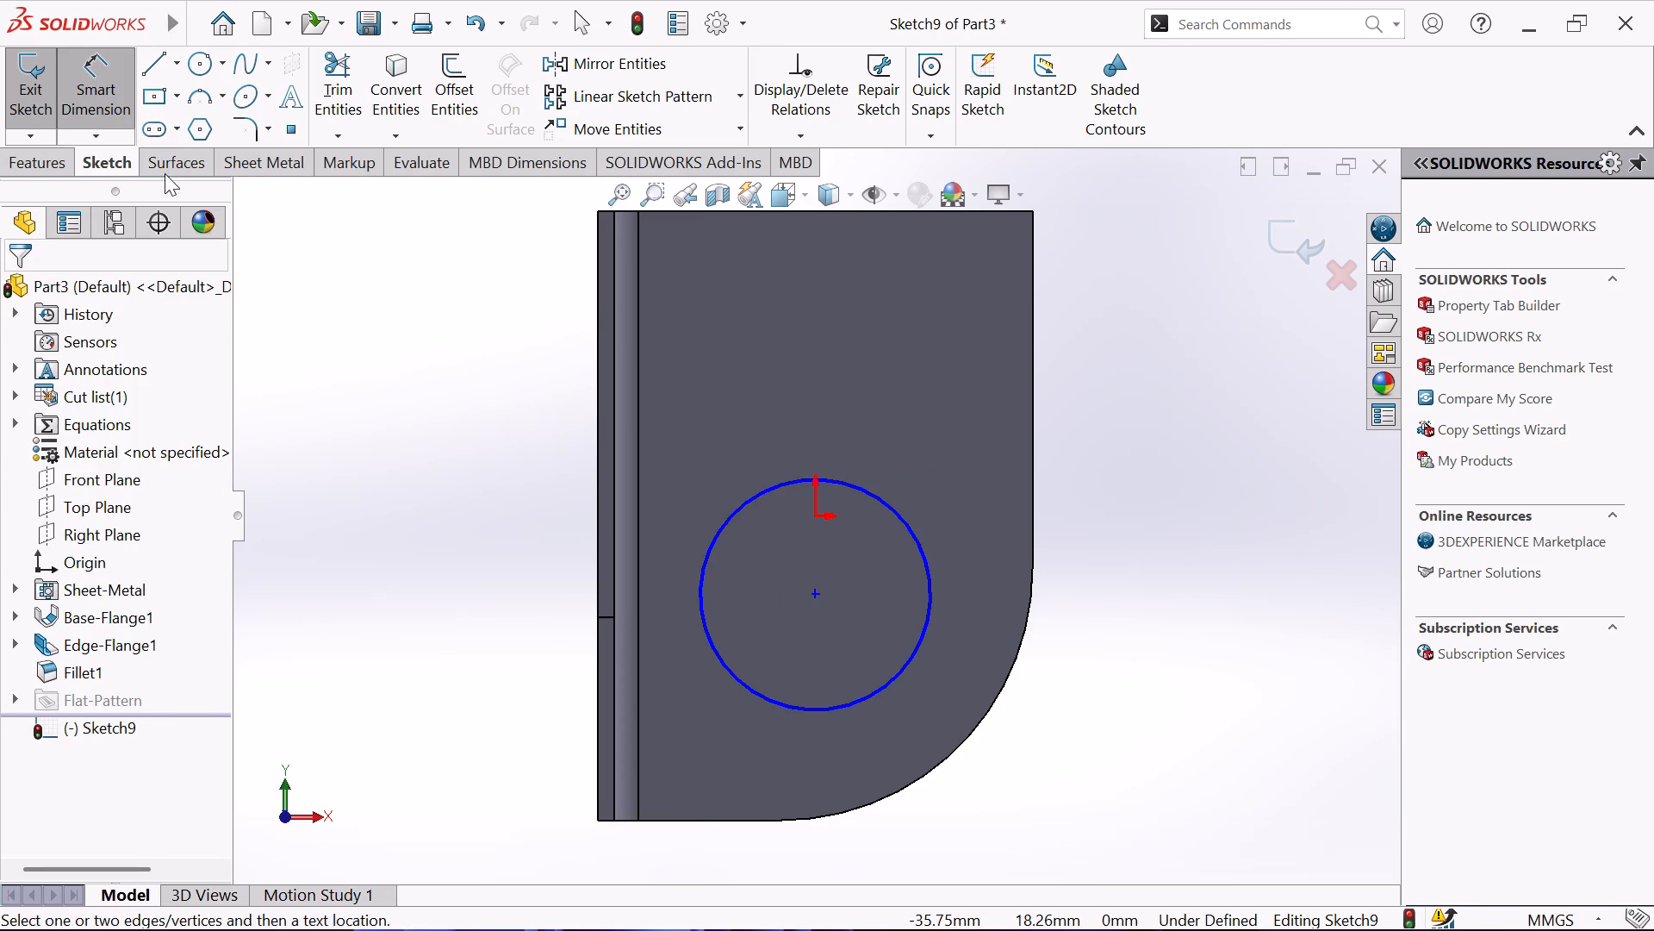
pyautogui.click(899, 519)
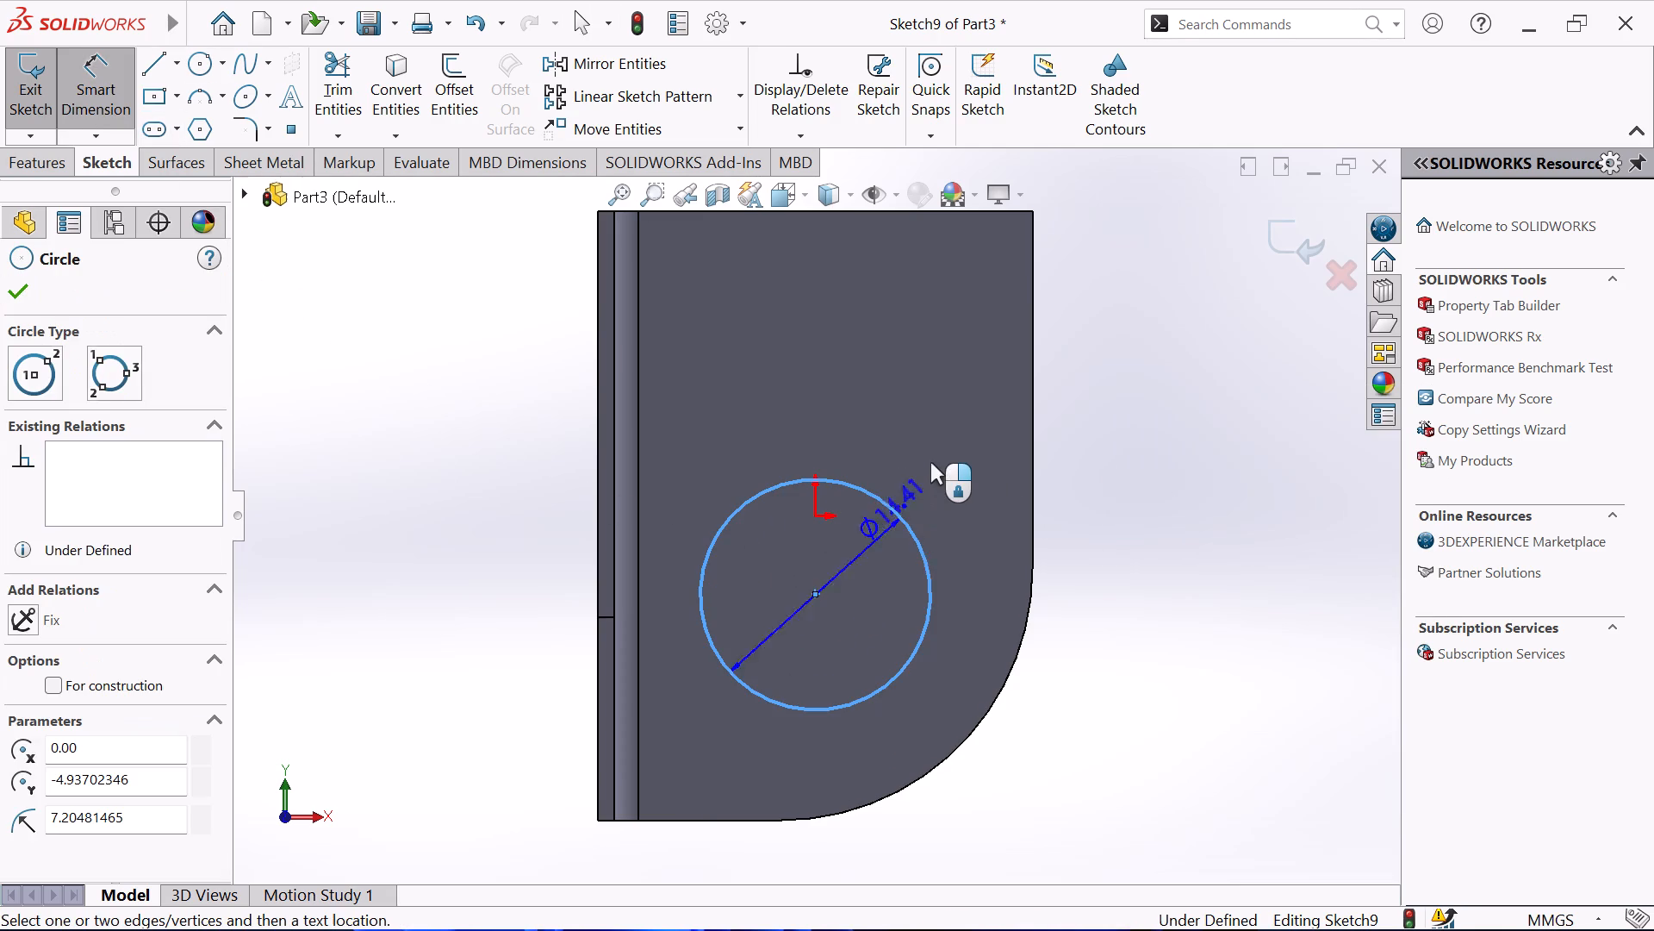
pyautogui.click(934, 455)
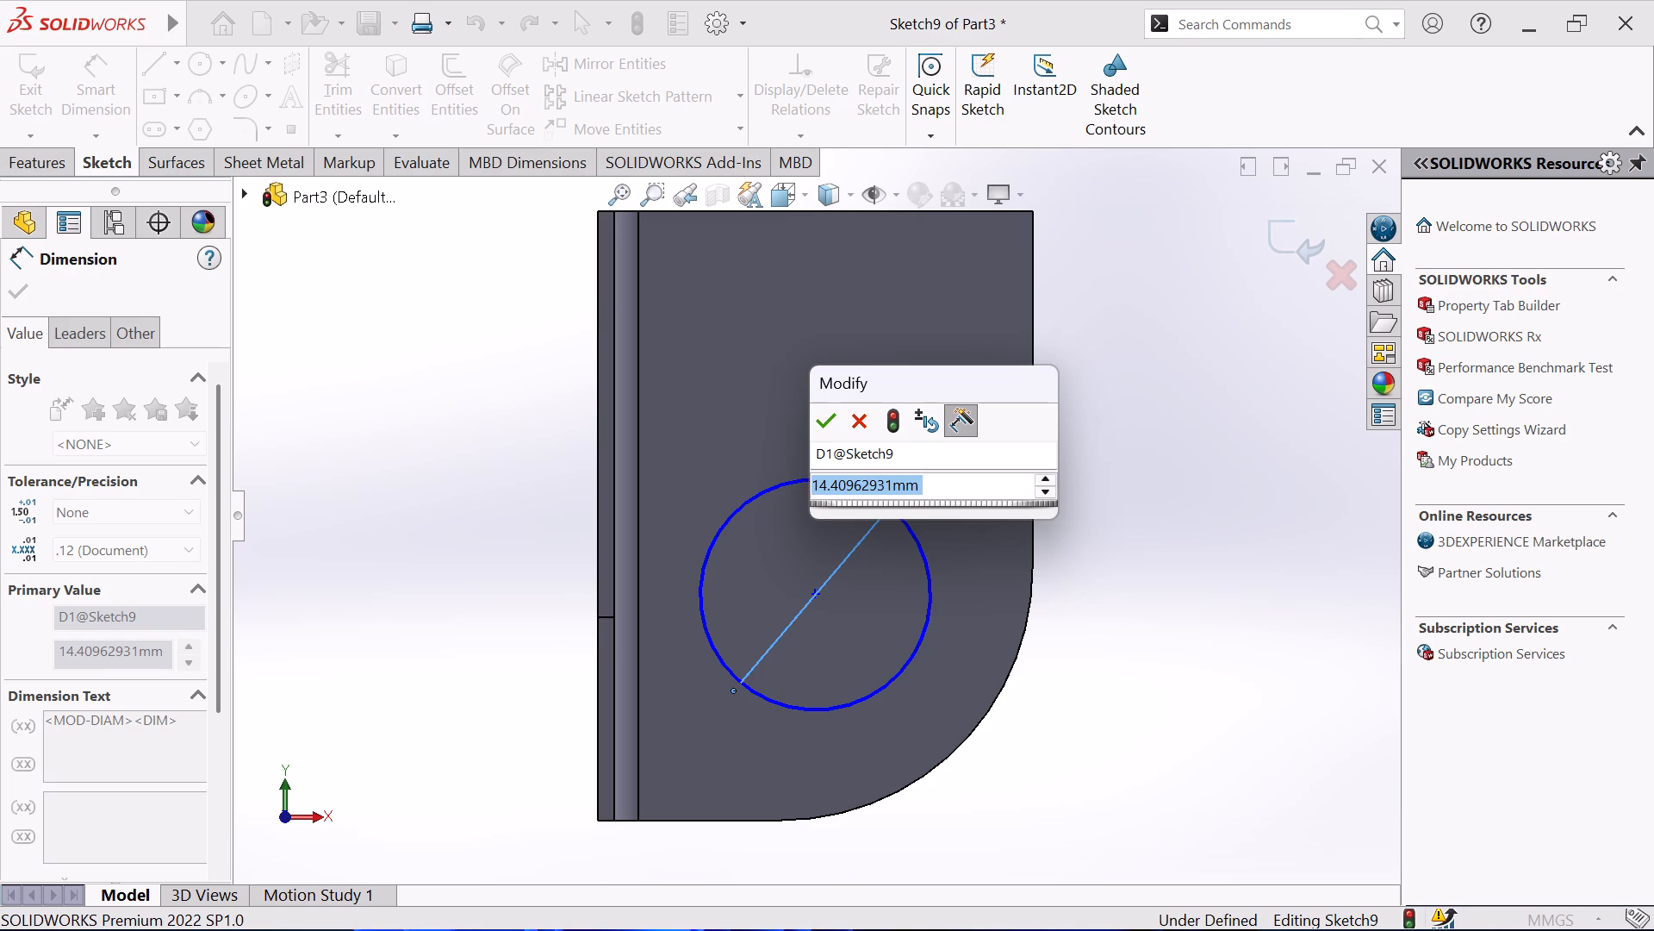
pyautogui.press('7')
pyautogui.press('.')
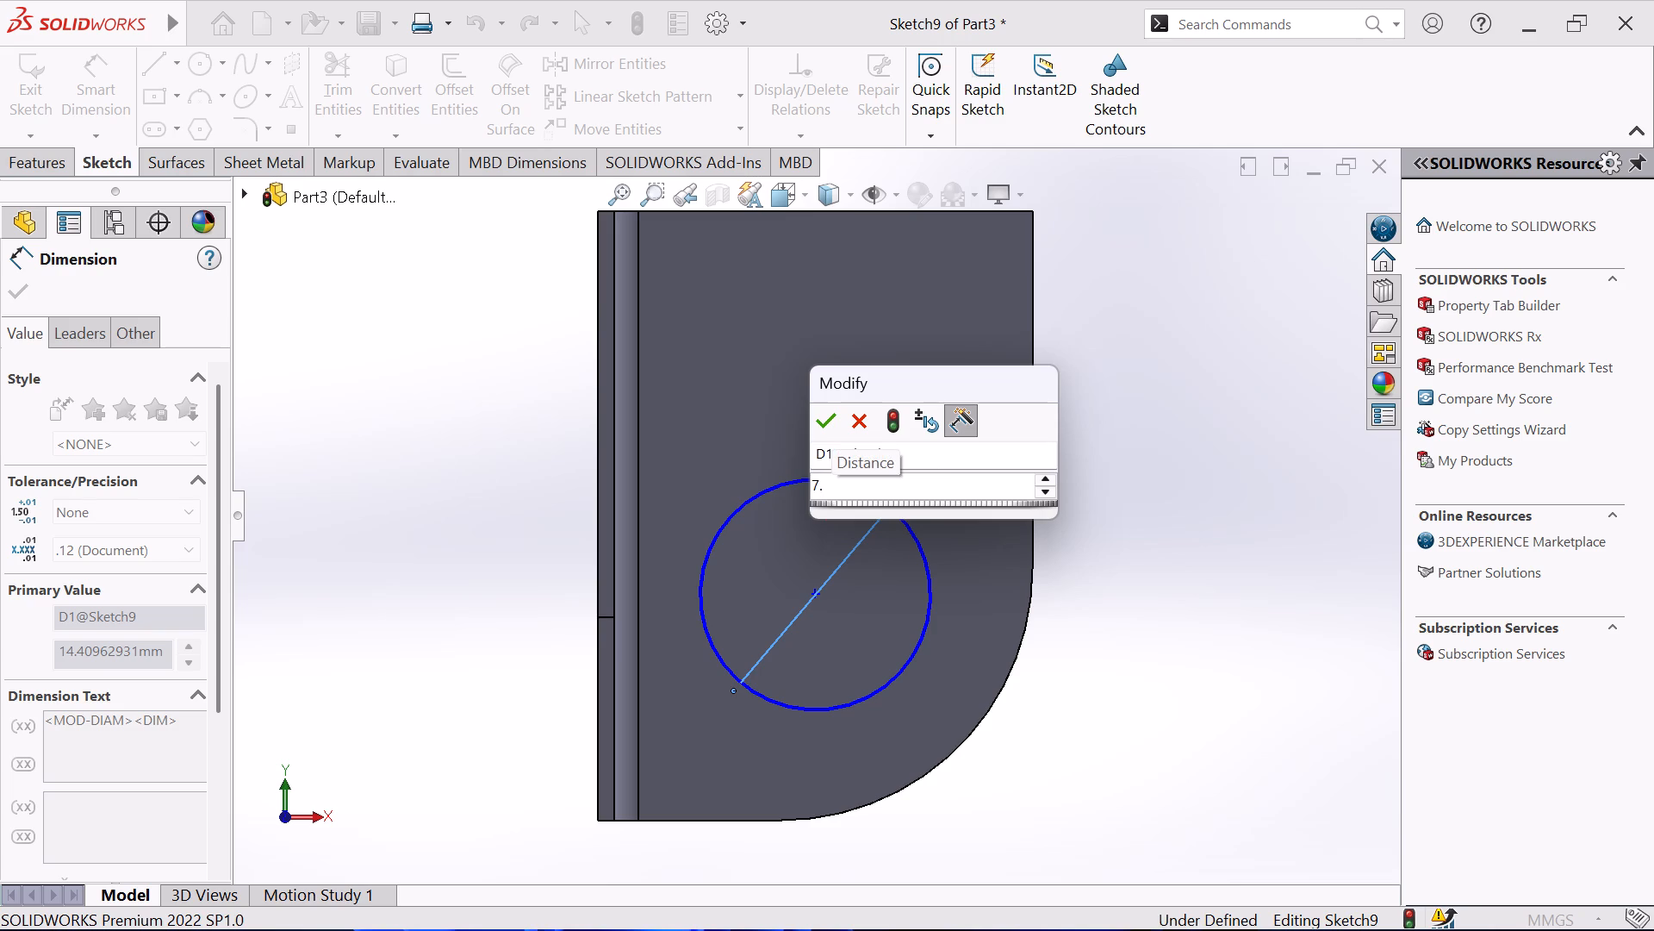
pyautogui.press('8')
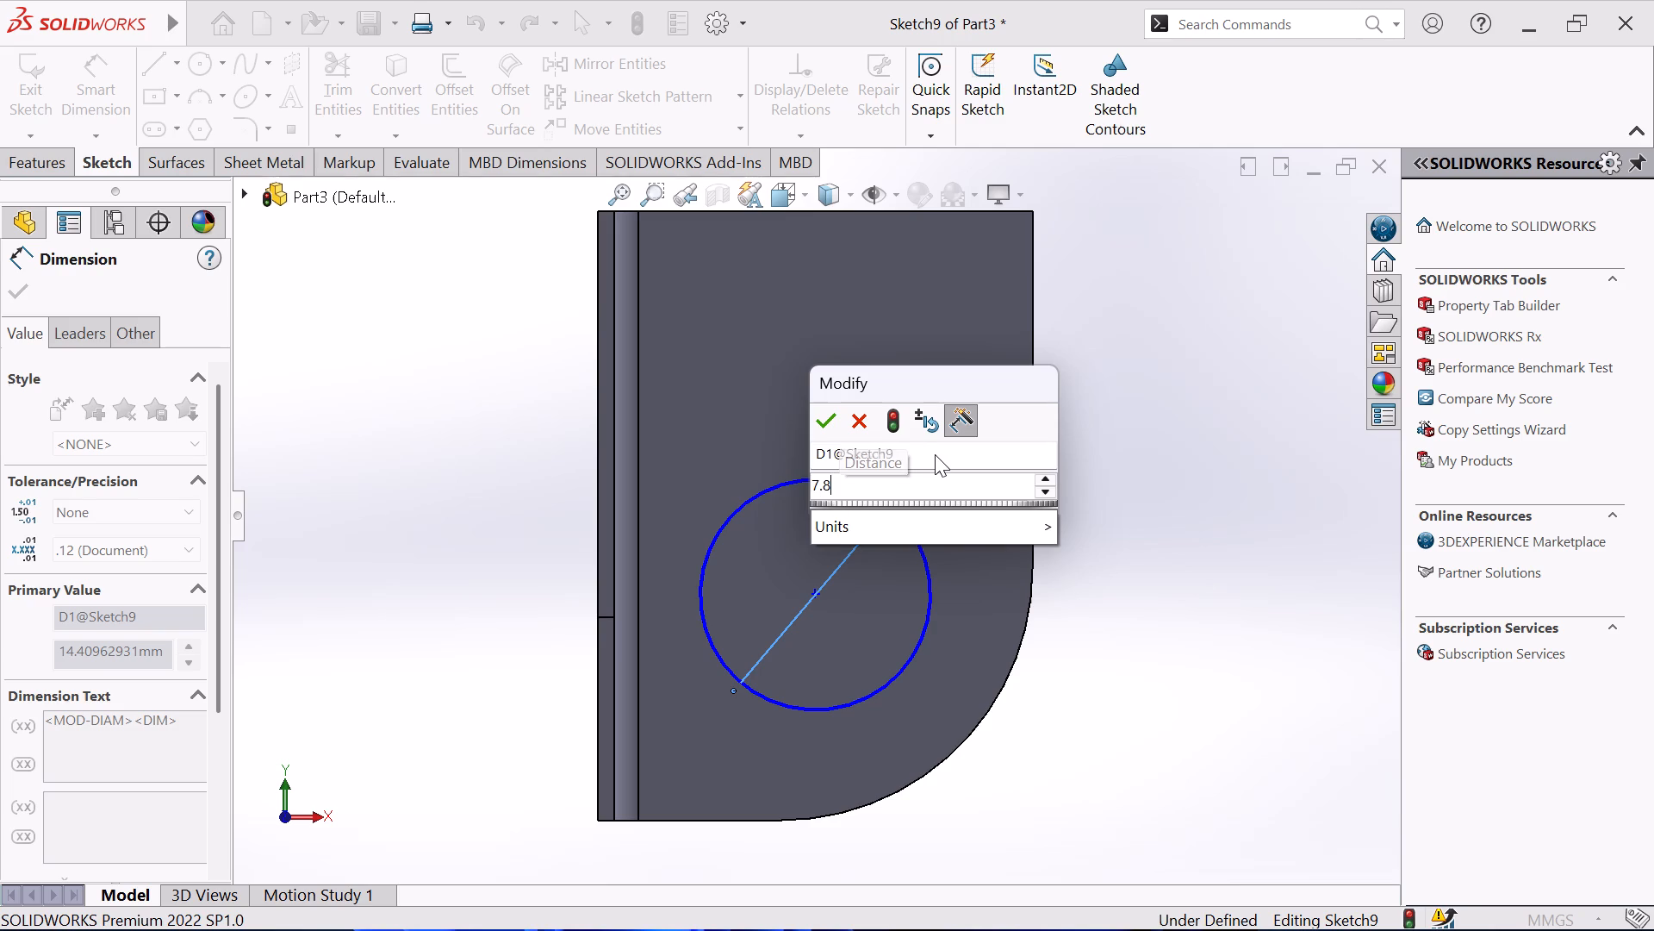
pyautogui.press('7')
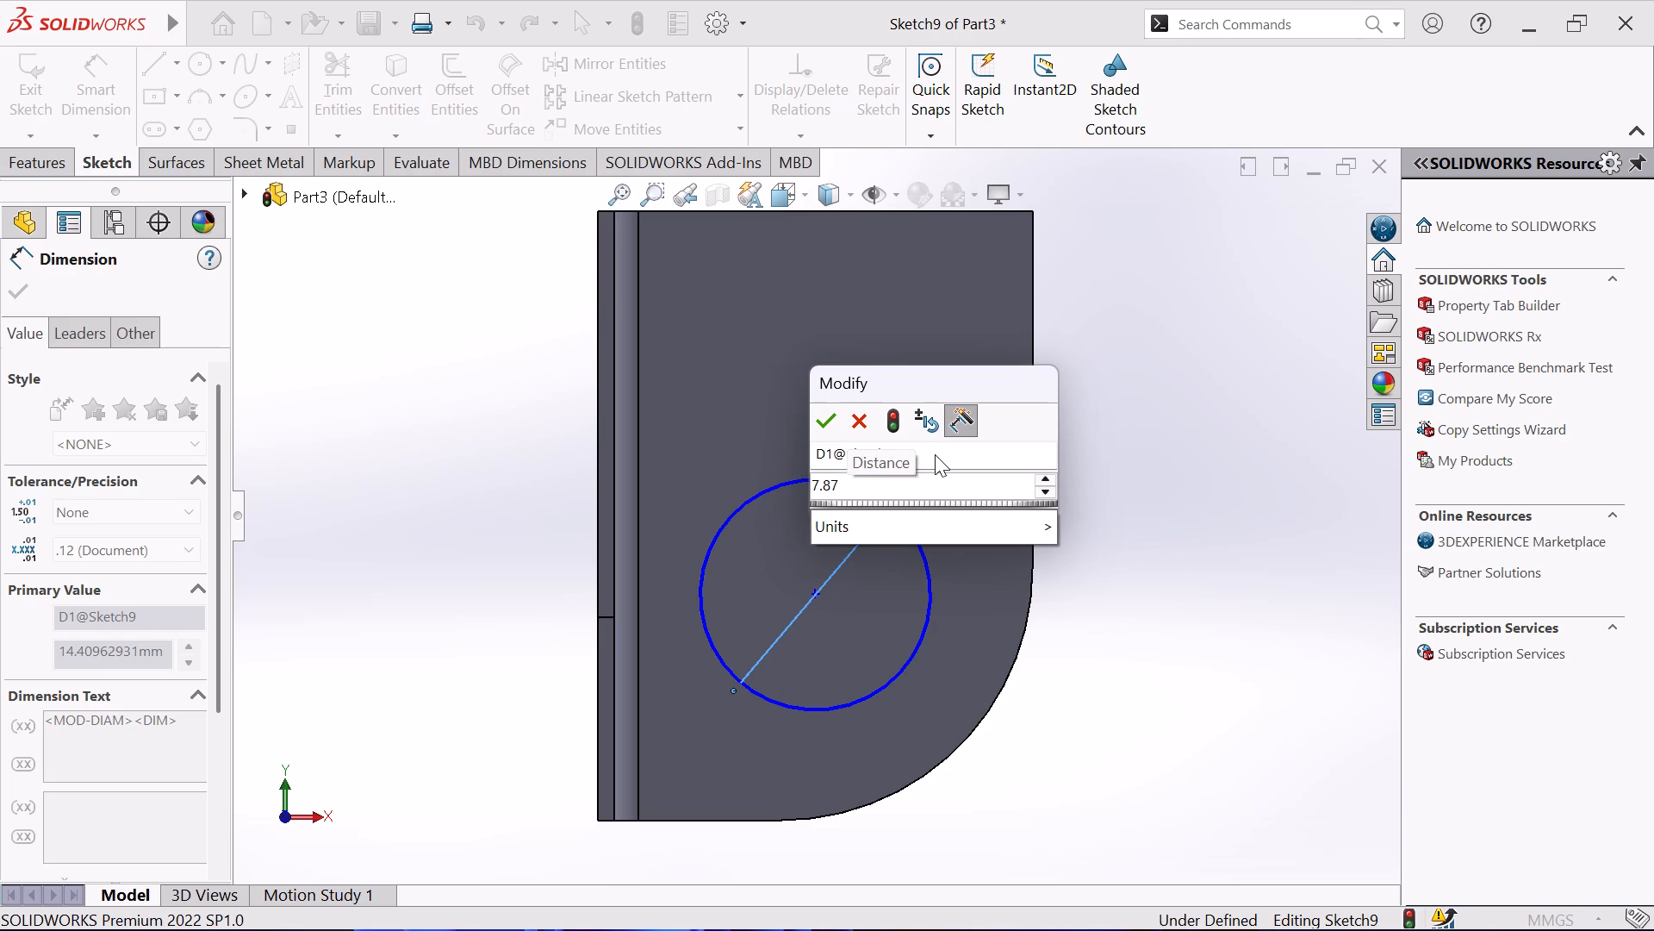
pyautogui.press('4')
pyautogui.press('/')
pyautogui.press('2')
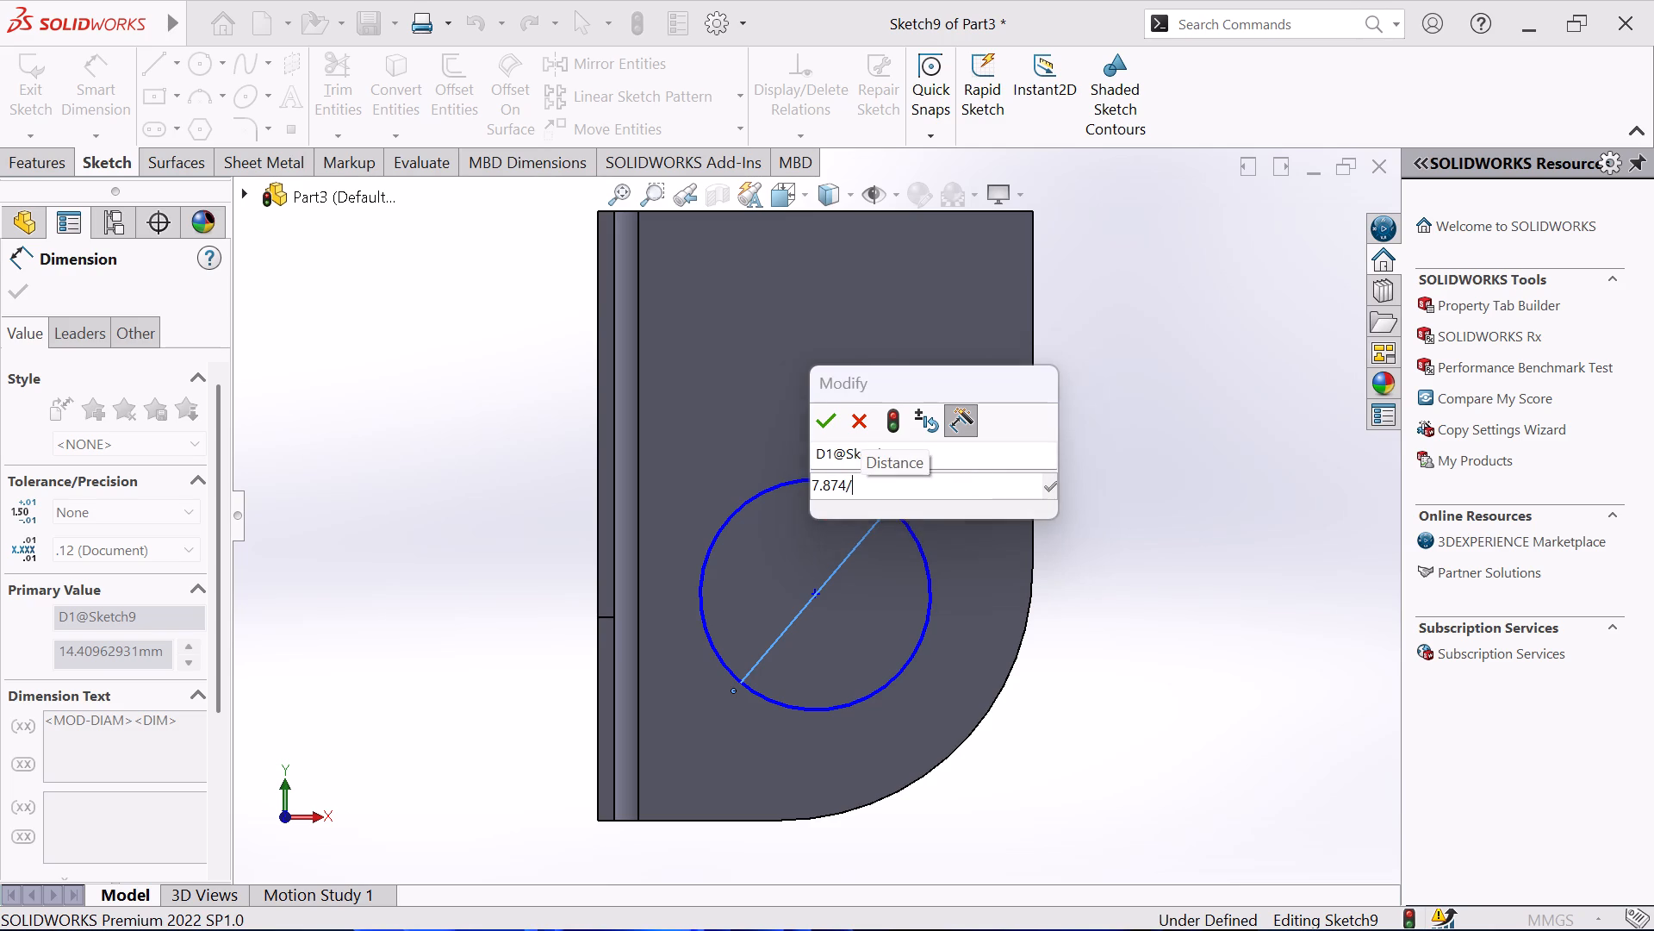
pyautogui.press('Return')
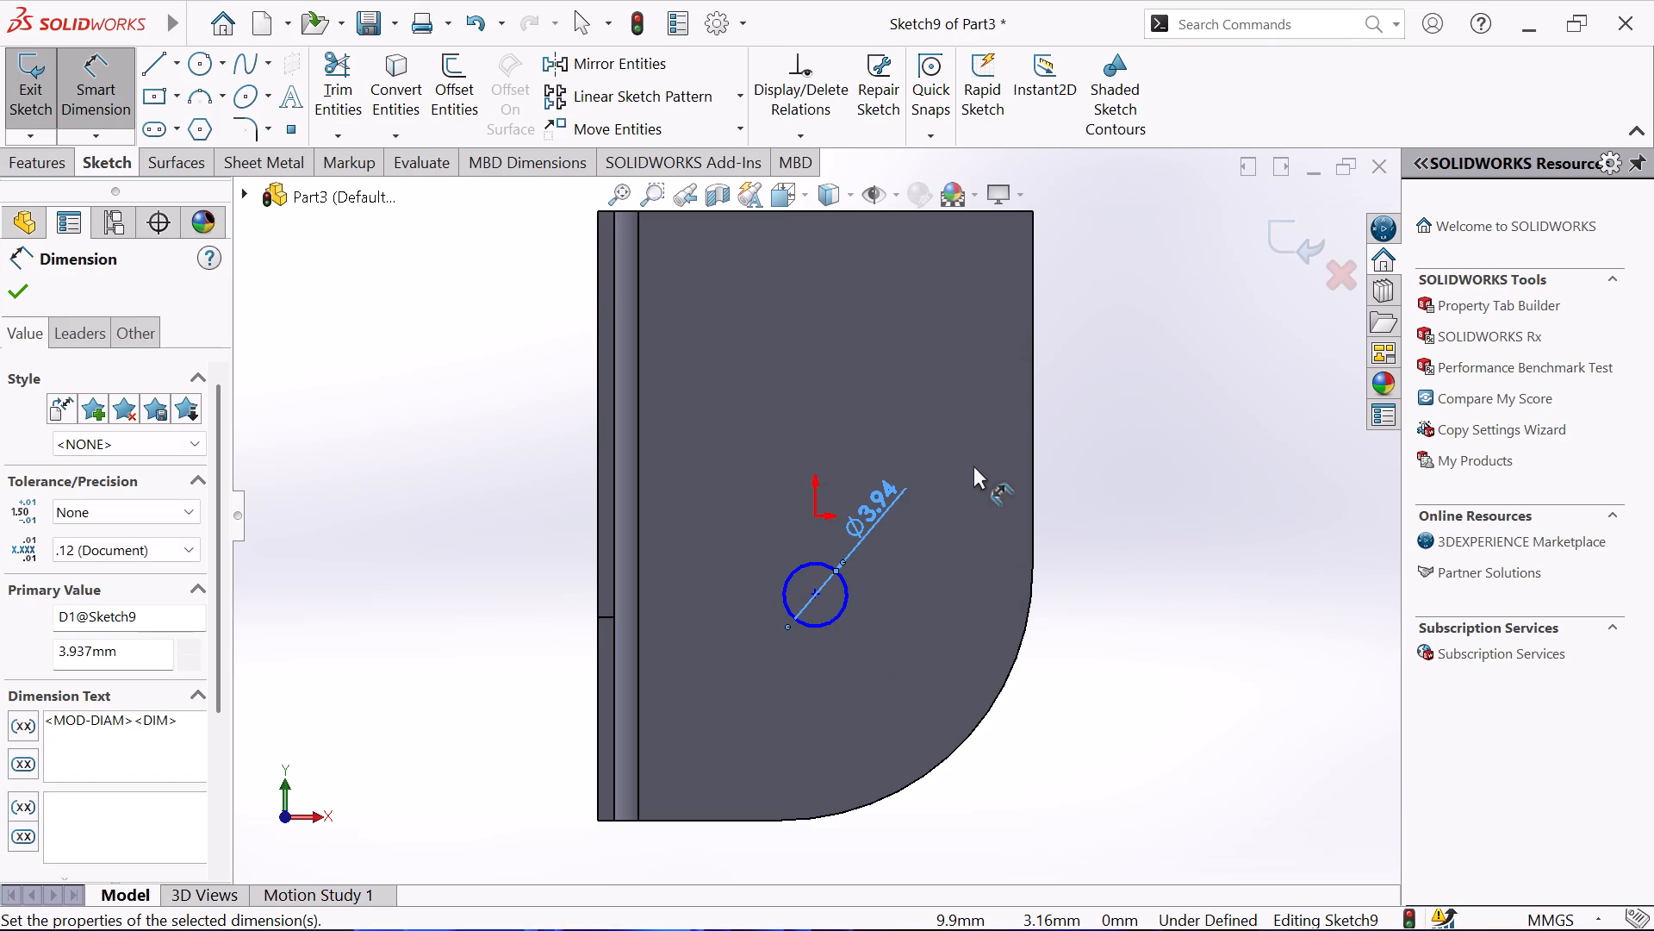
# Set the circle's diameter to 7.874*2, giving 15.748 mm.
pyautogui.doubleClick(885, 503)
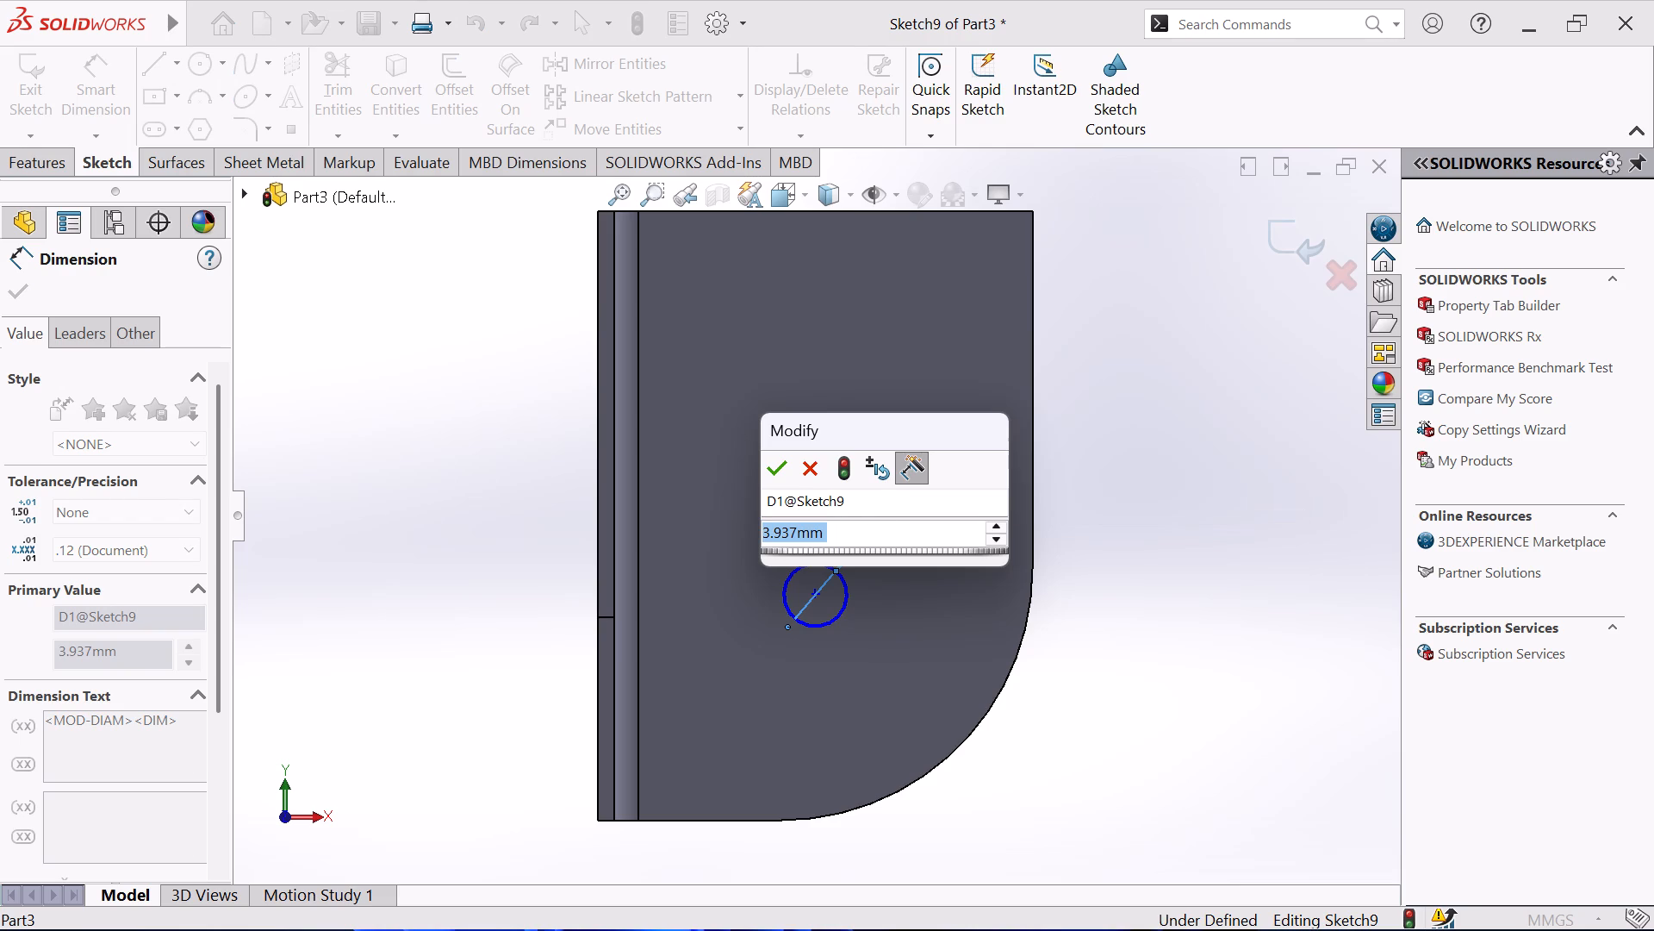
pyautogui.write('7.')
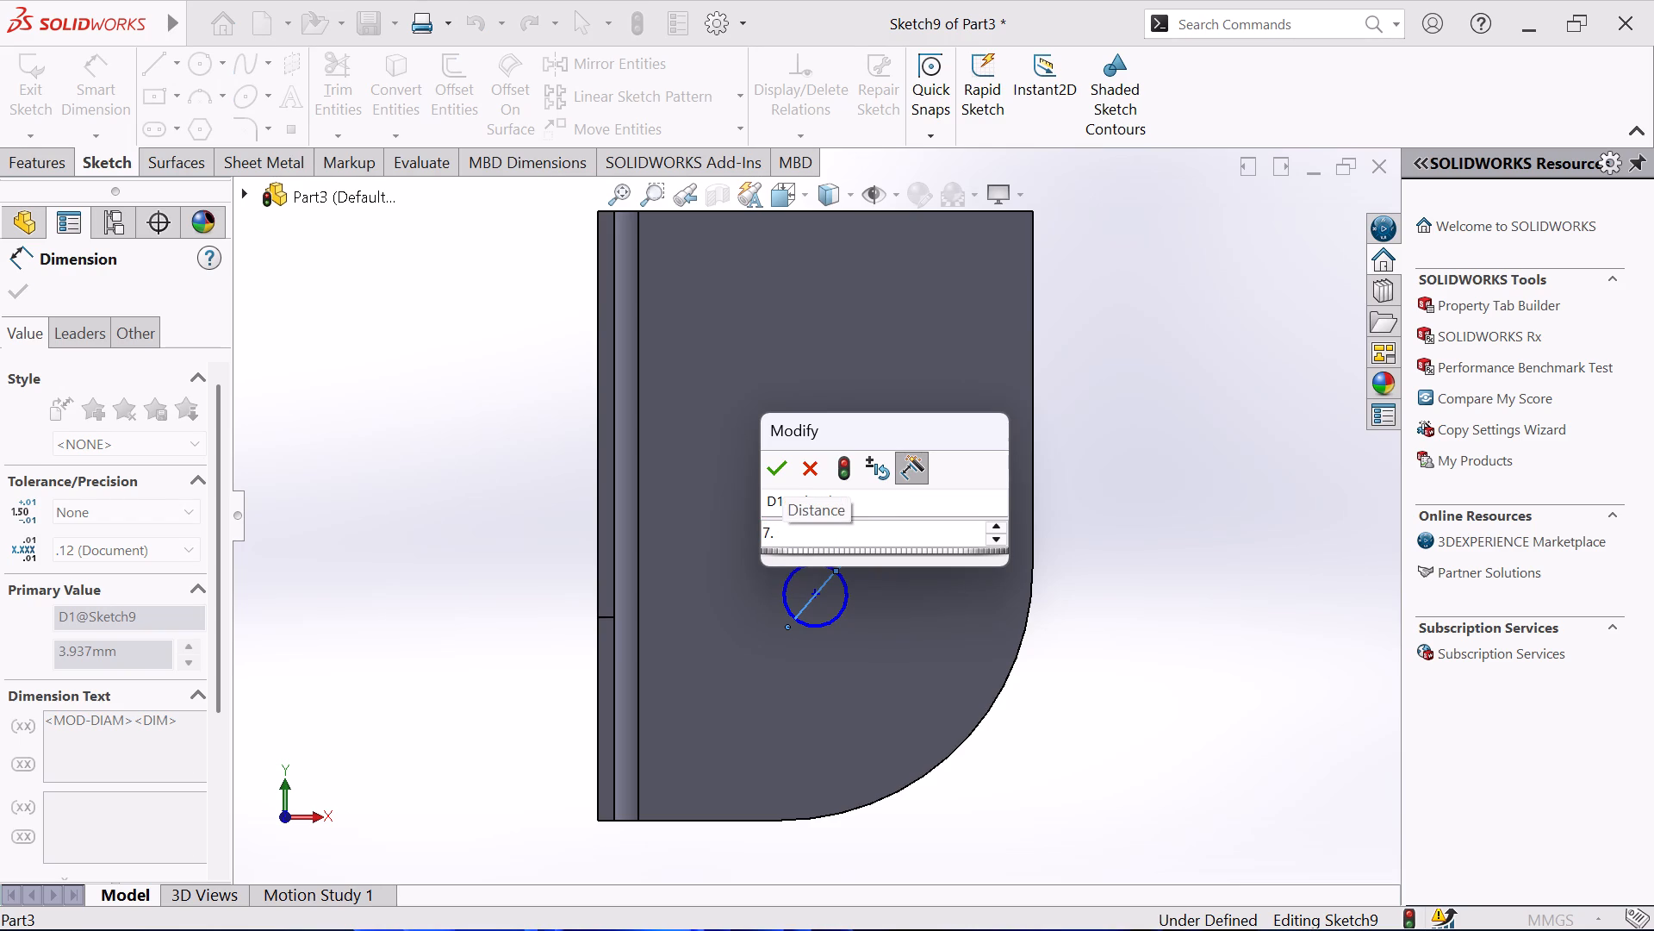
pyautogui.write('87')
pyautogui.press('4')
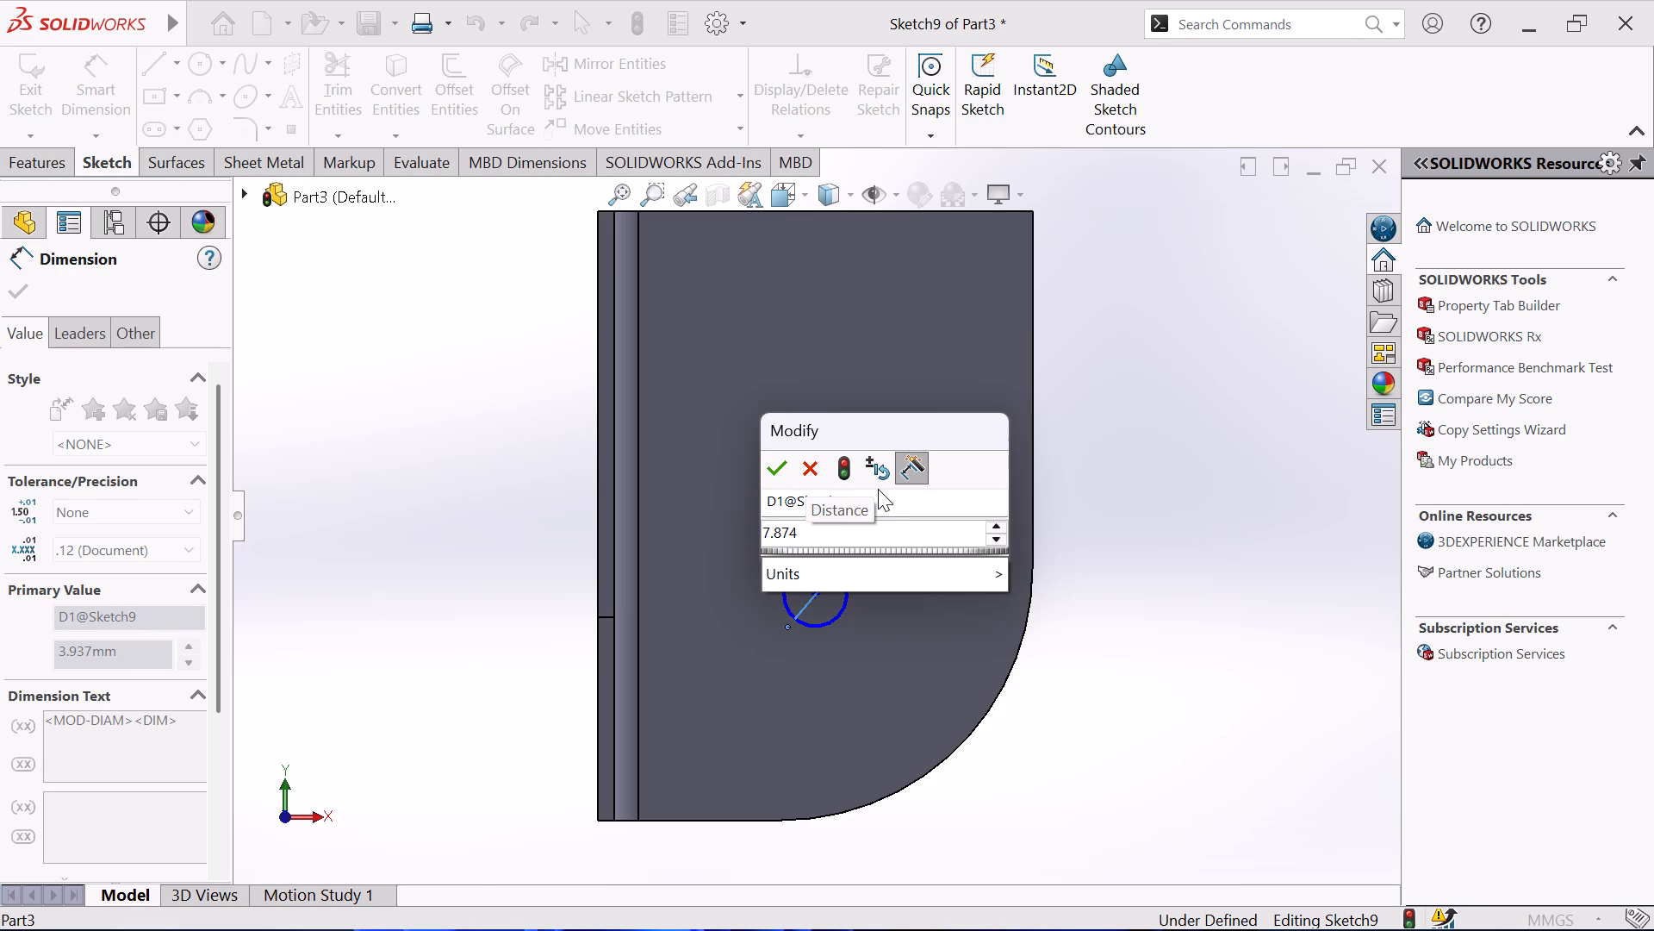
pyautogui.hotkey('shift', '*')
pyautogui.press('2')
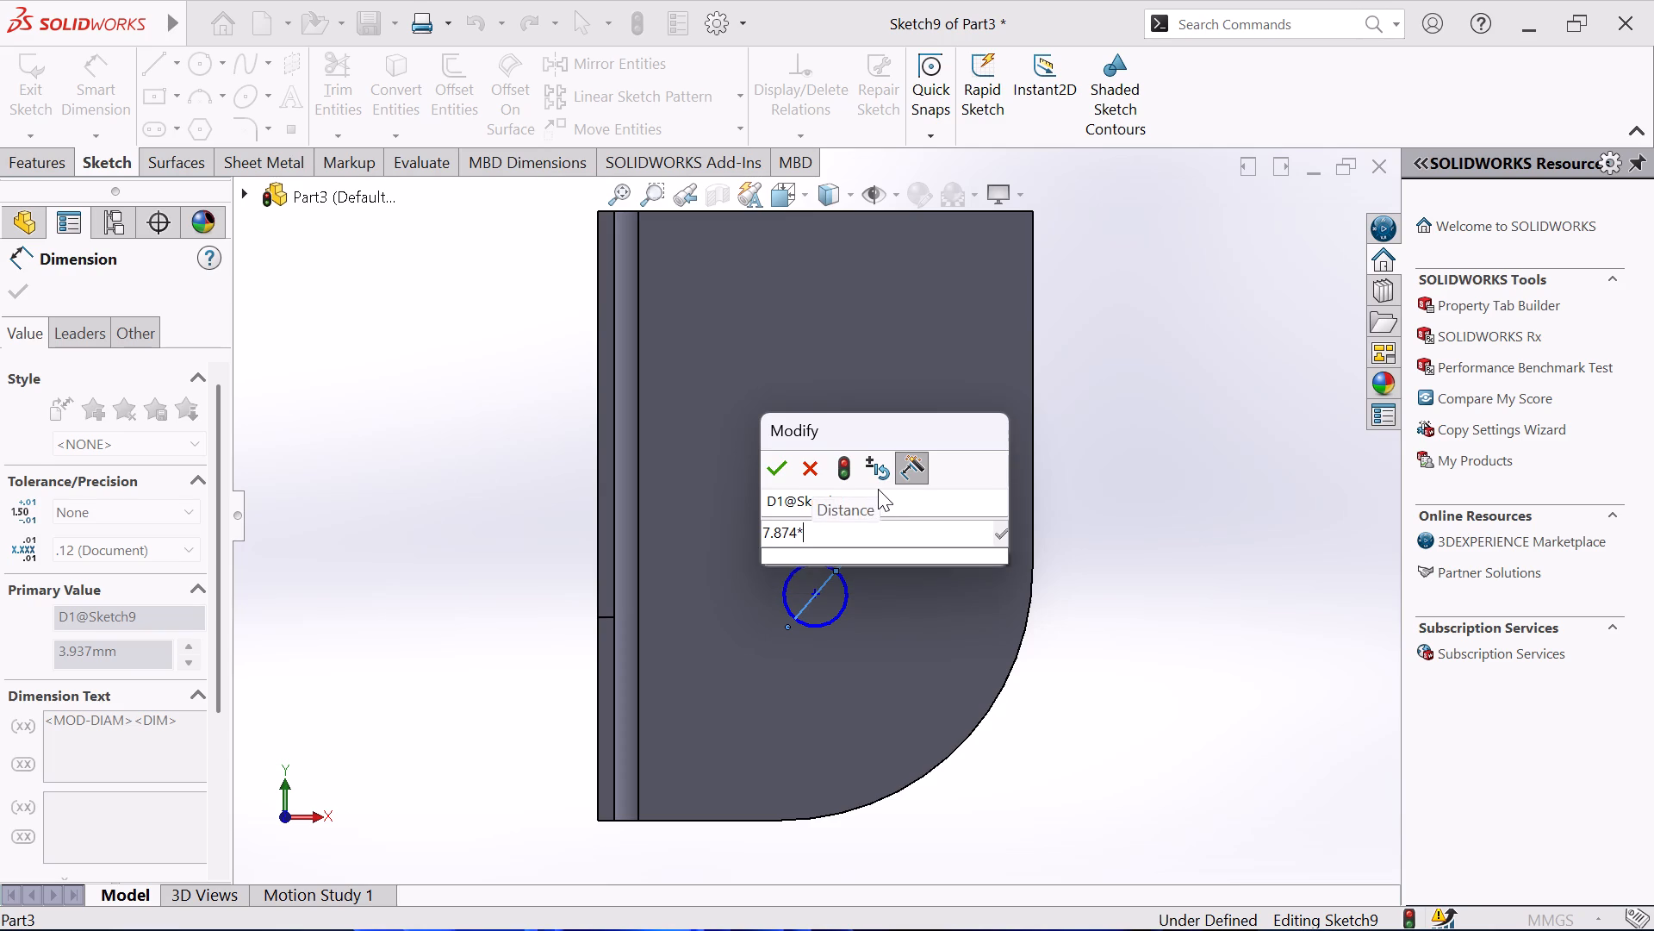
pyautogui.press('Return')
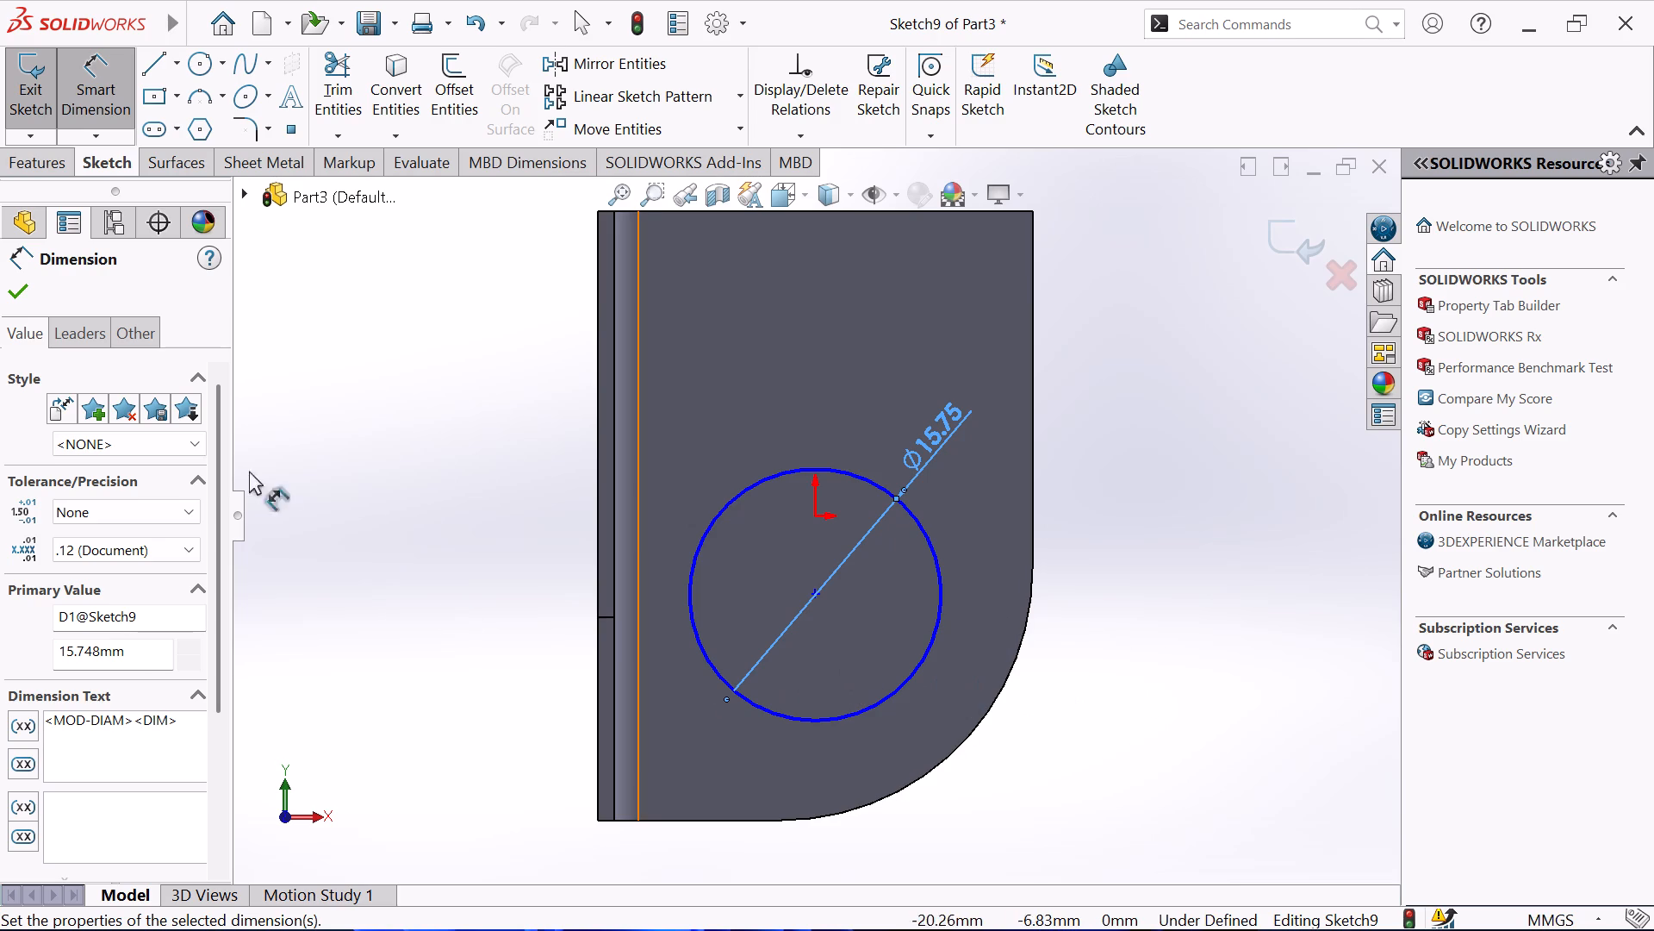
# Dimension the circle's centre 15.874 mm from the base flange's short straight edge at the rounded end.
pyautogui.click(749, 820)
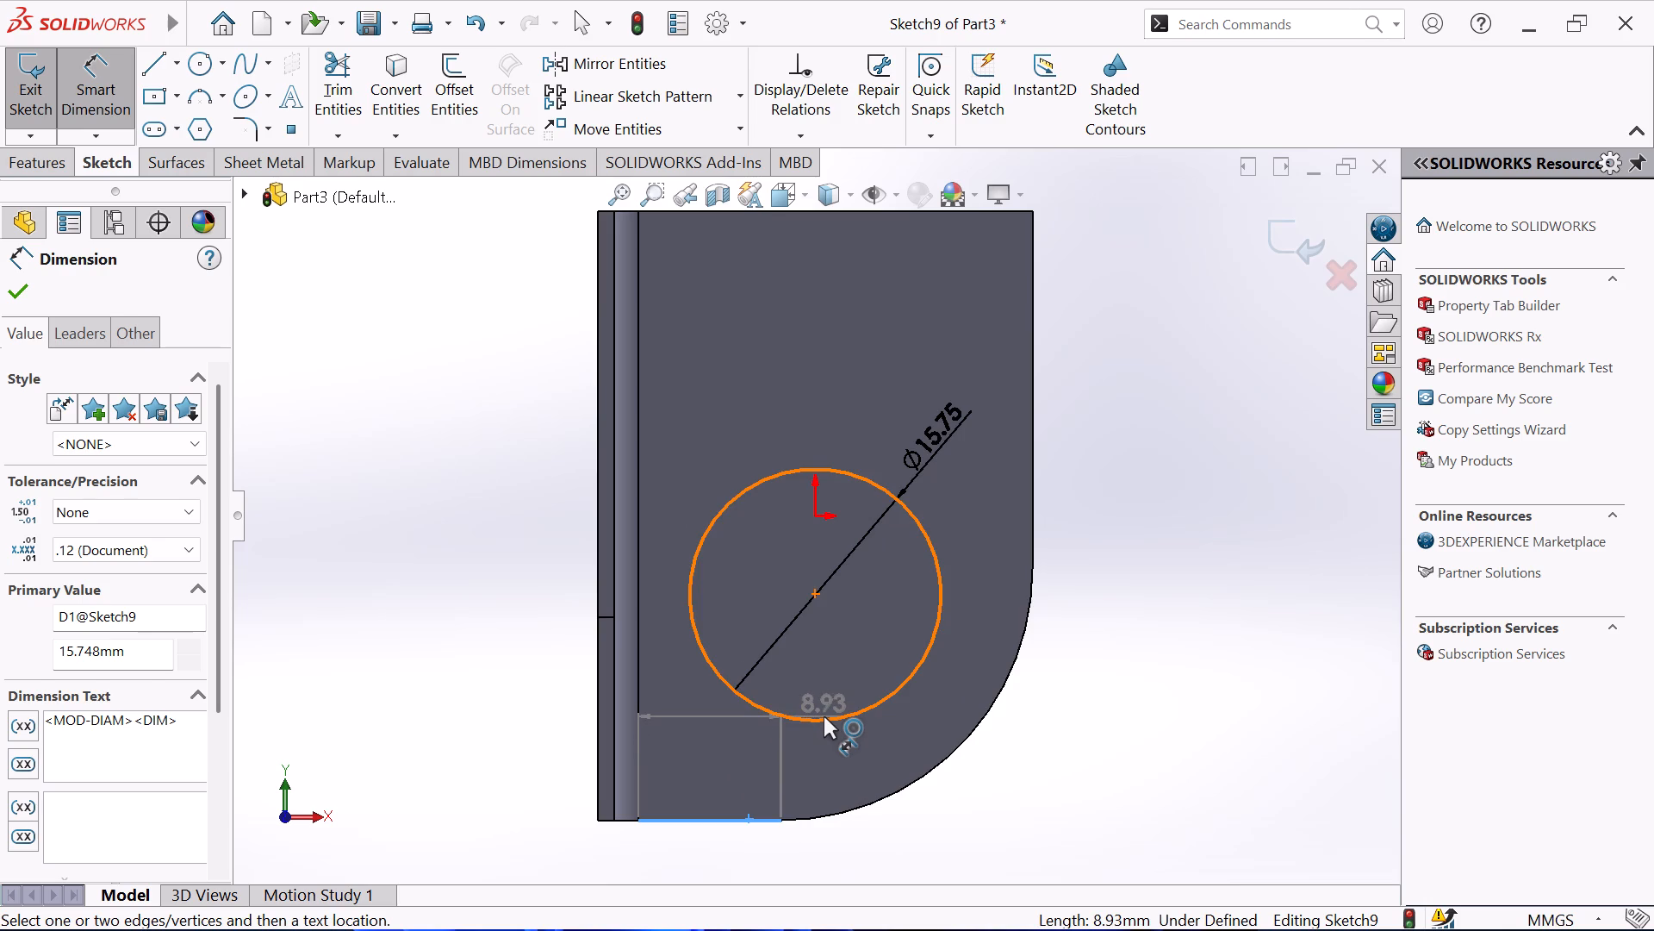
pyautogui.click(824, 716)
pyautogui.click(1104, 638)
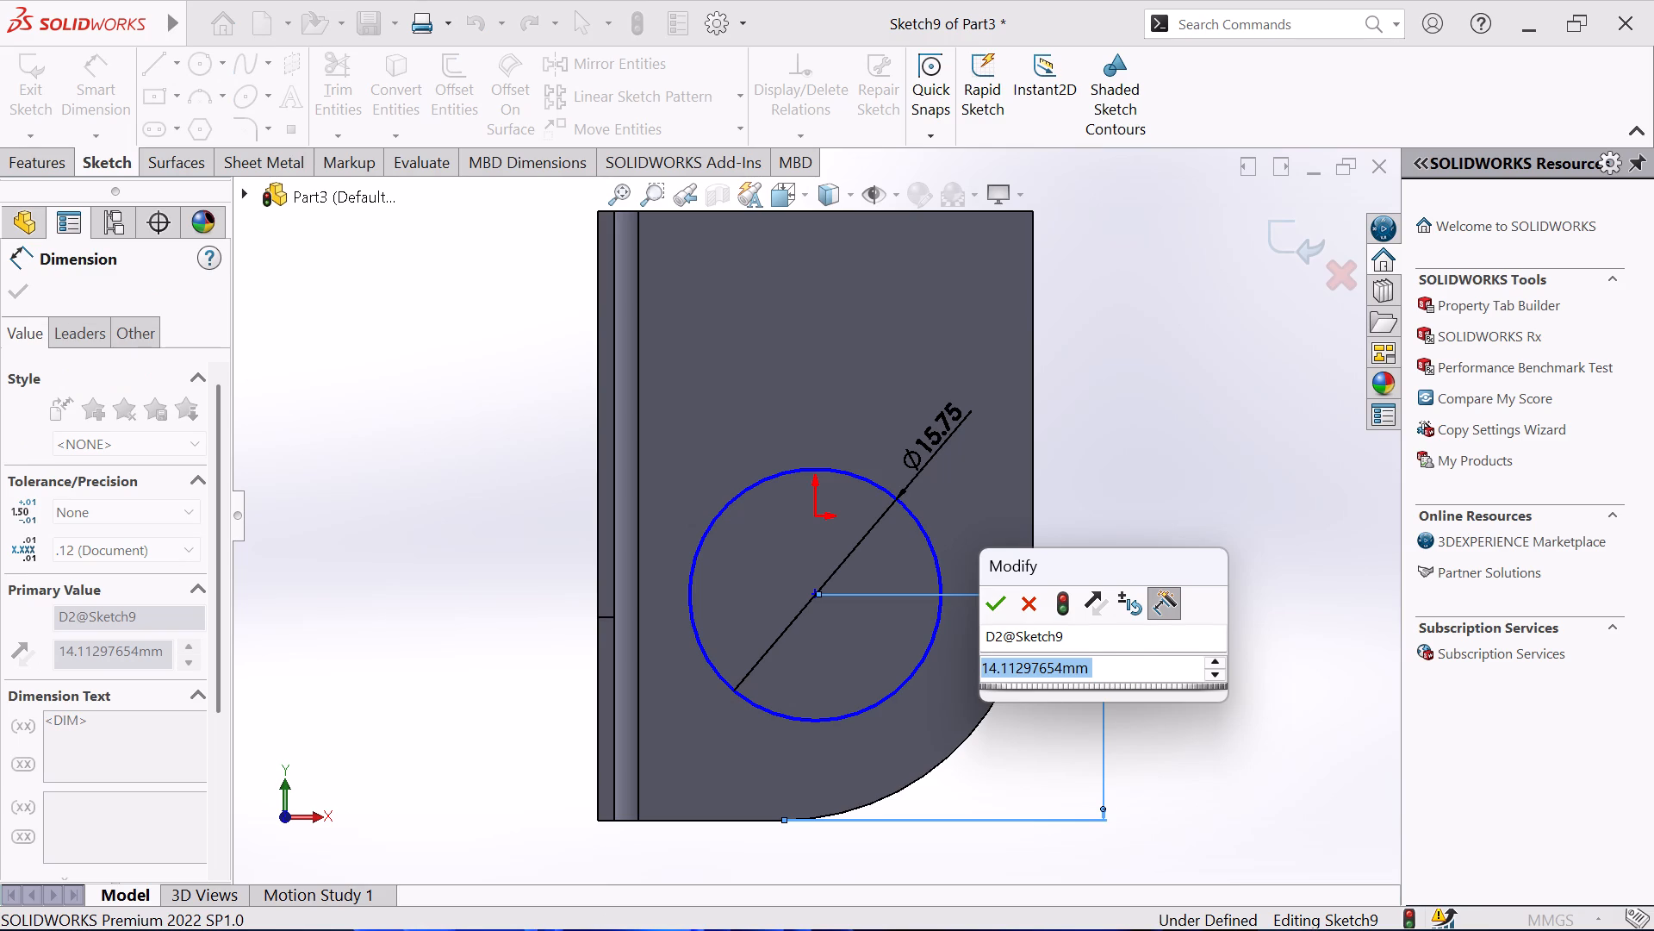
pyautogui.write('15')
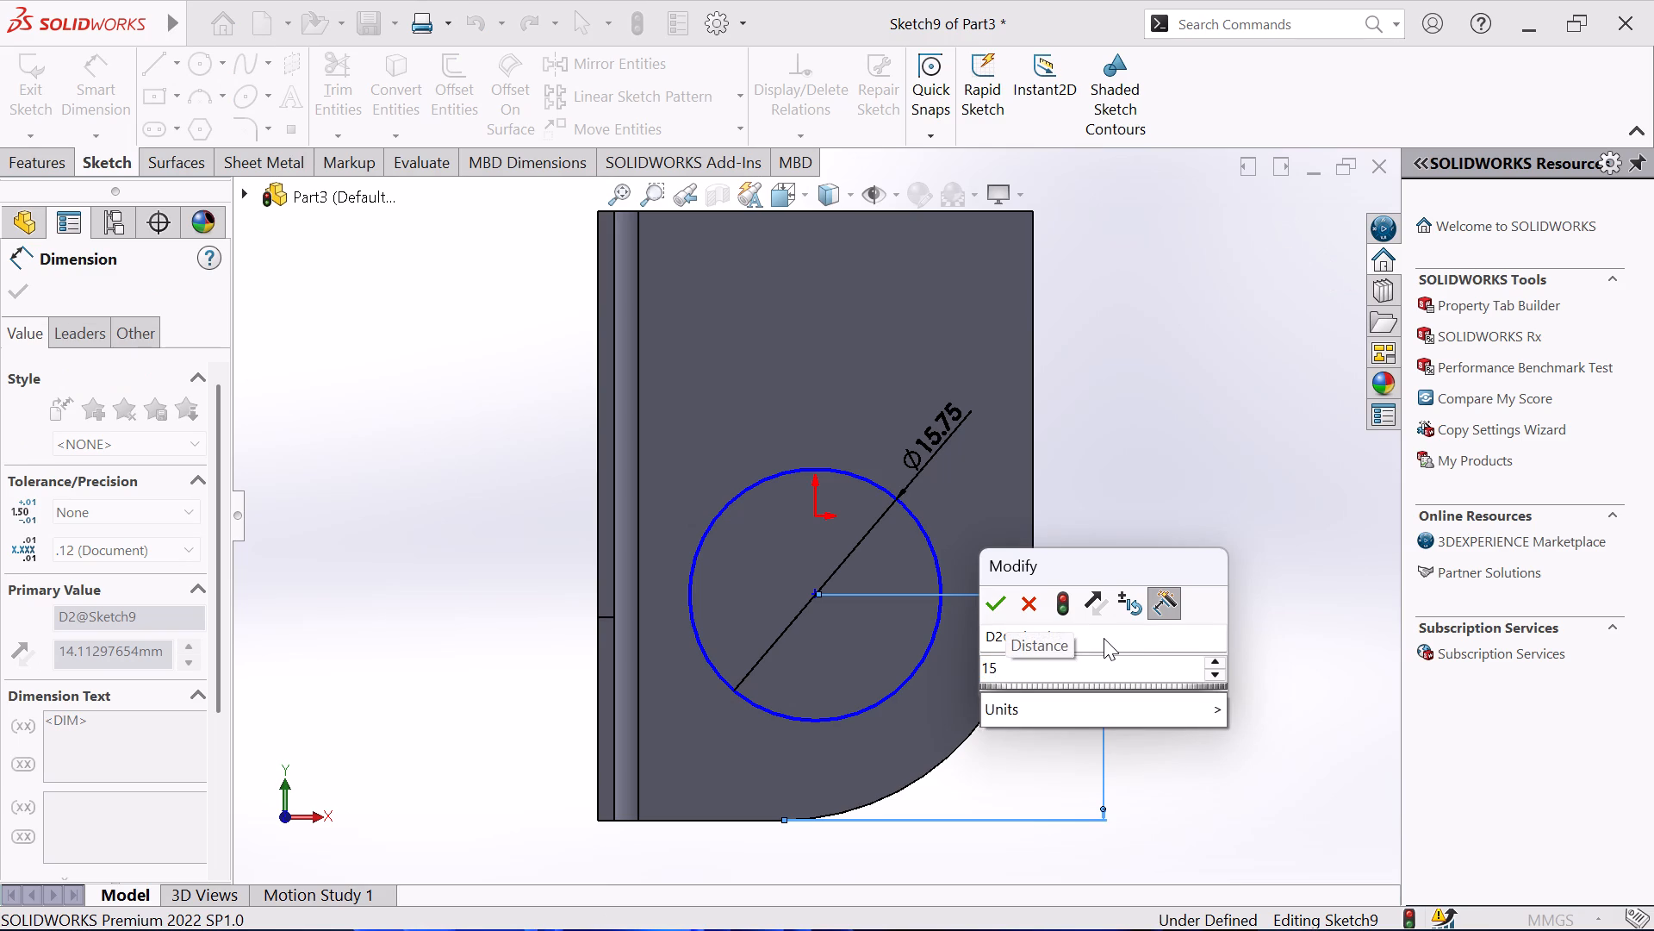
pyautogui.press('.')
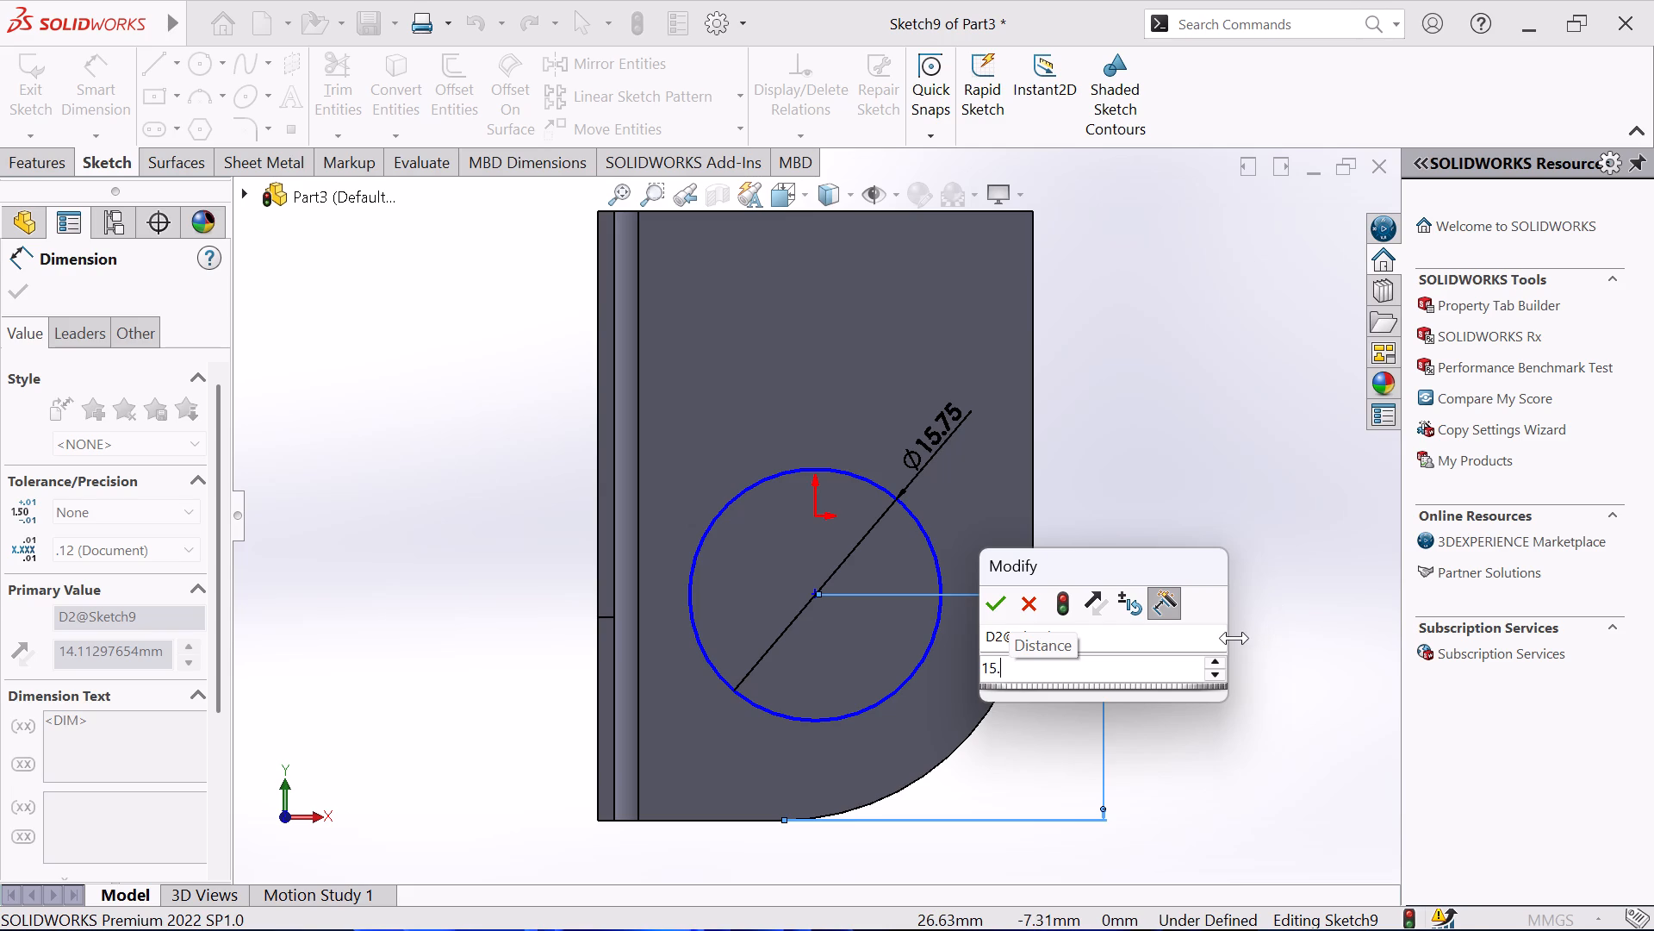
pyautogui.write('874')
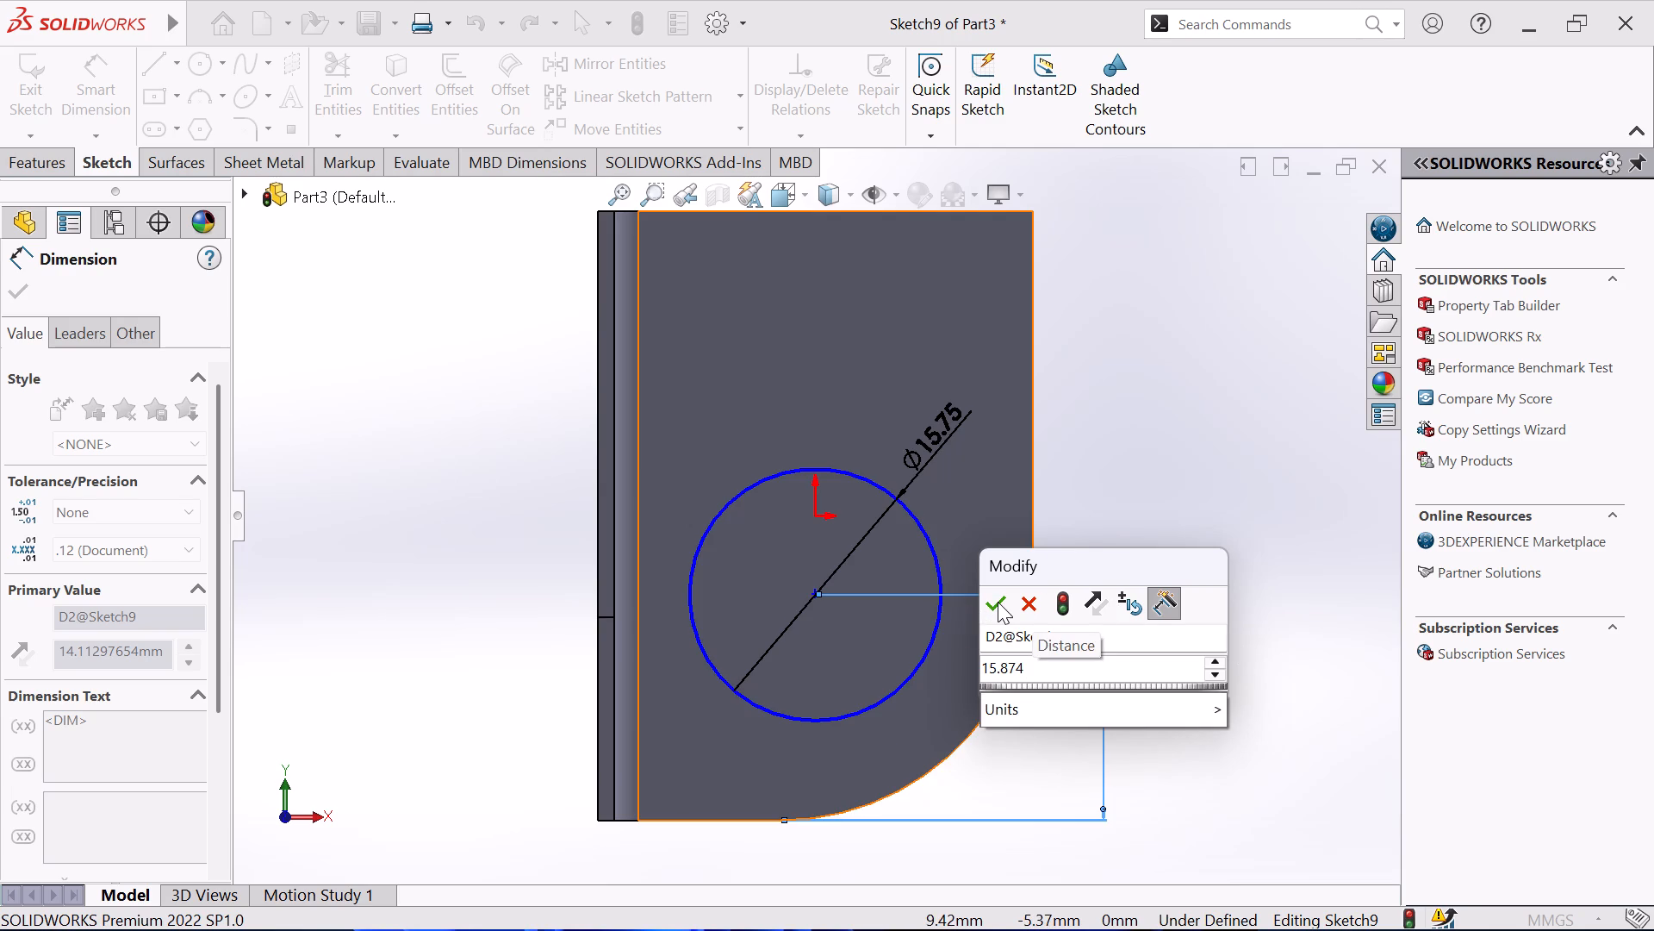
pyautogui.click(998, 602)
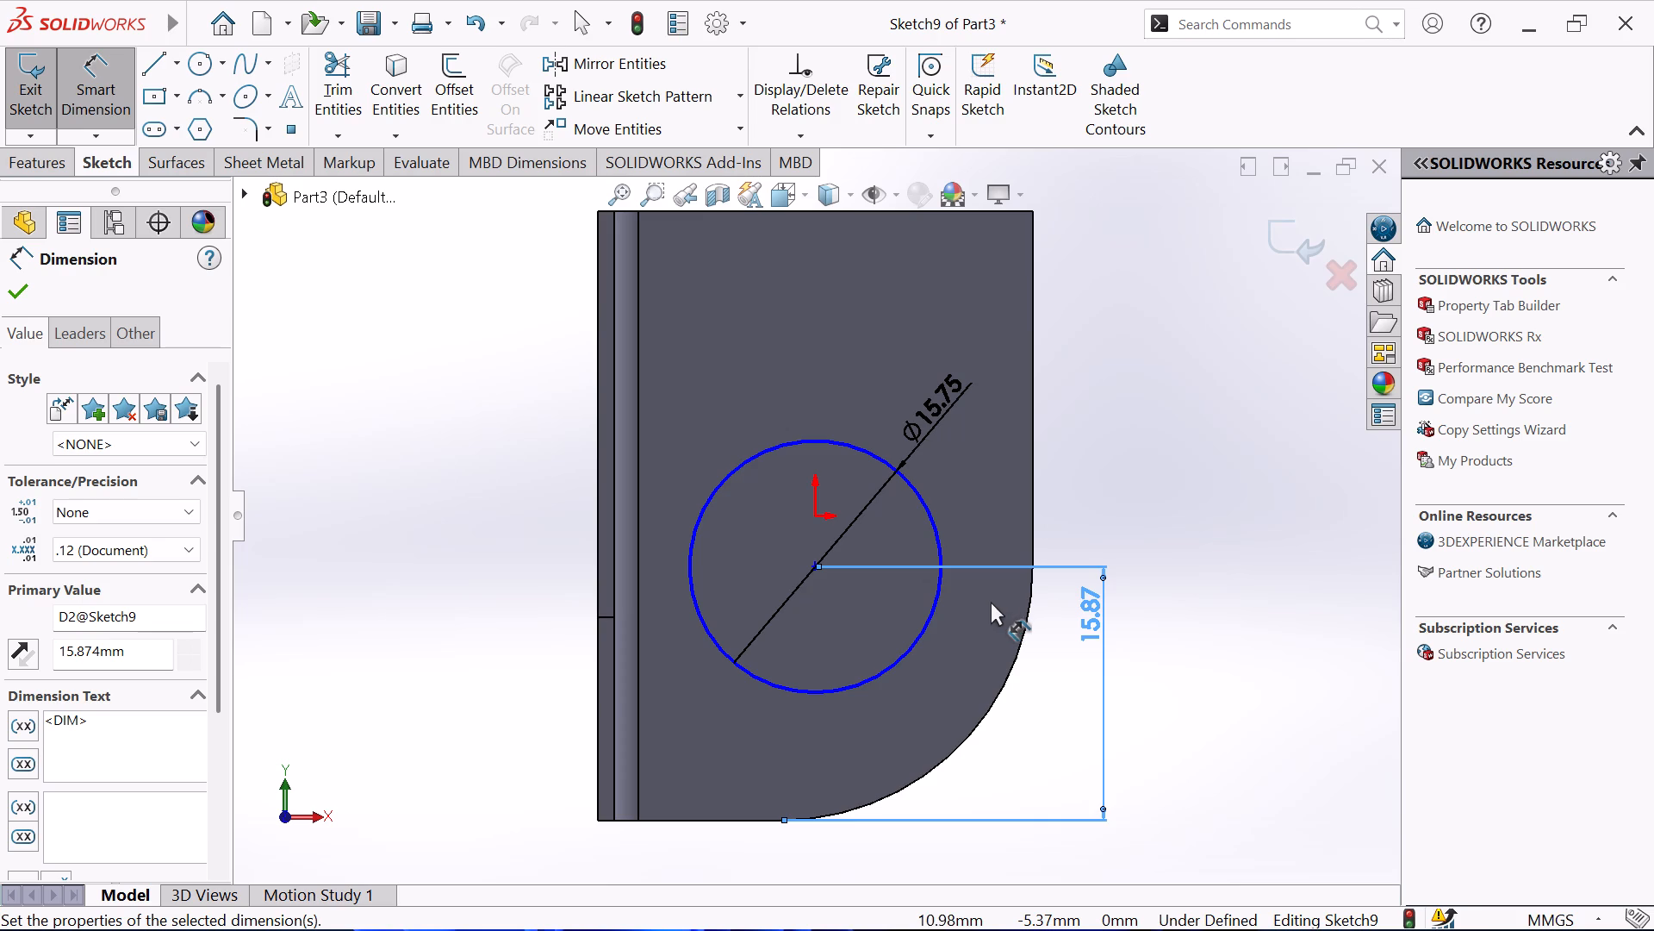
# Dimension the circle's centre 15.784 mm from the base flange's long free edge and finish dimensioning.
pyautogui.click(1032, 479)
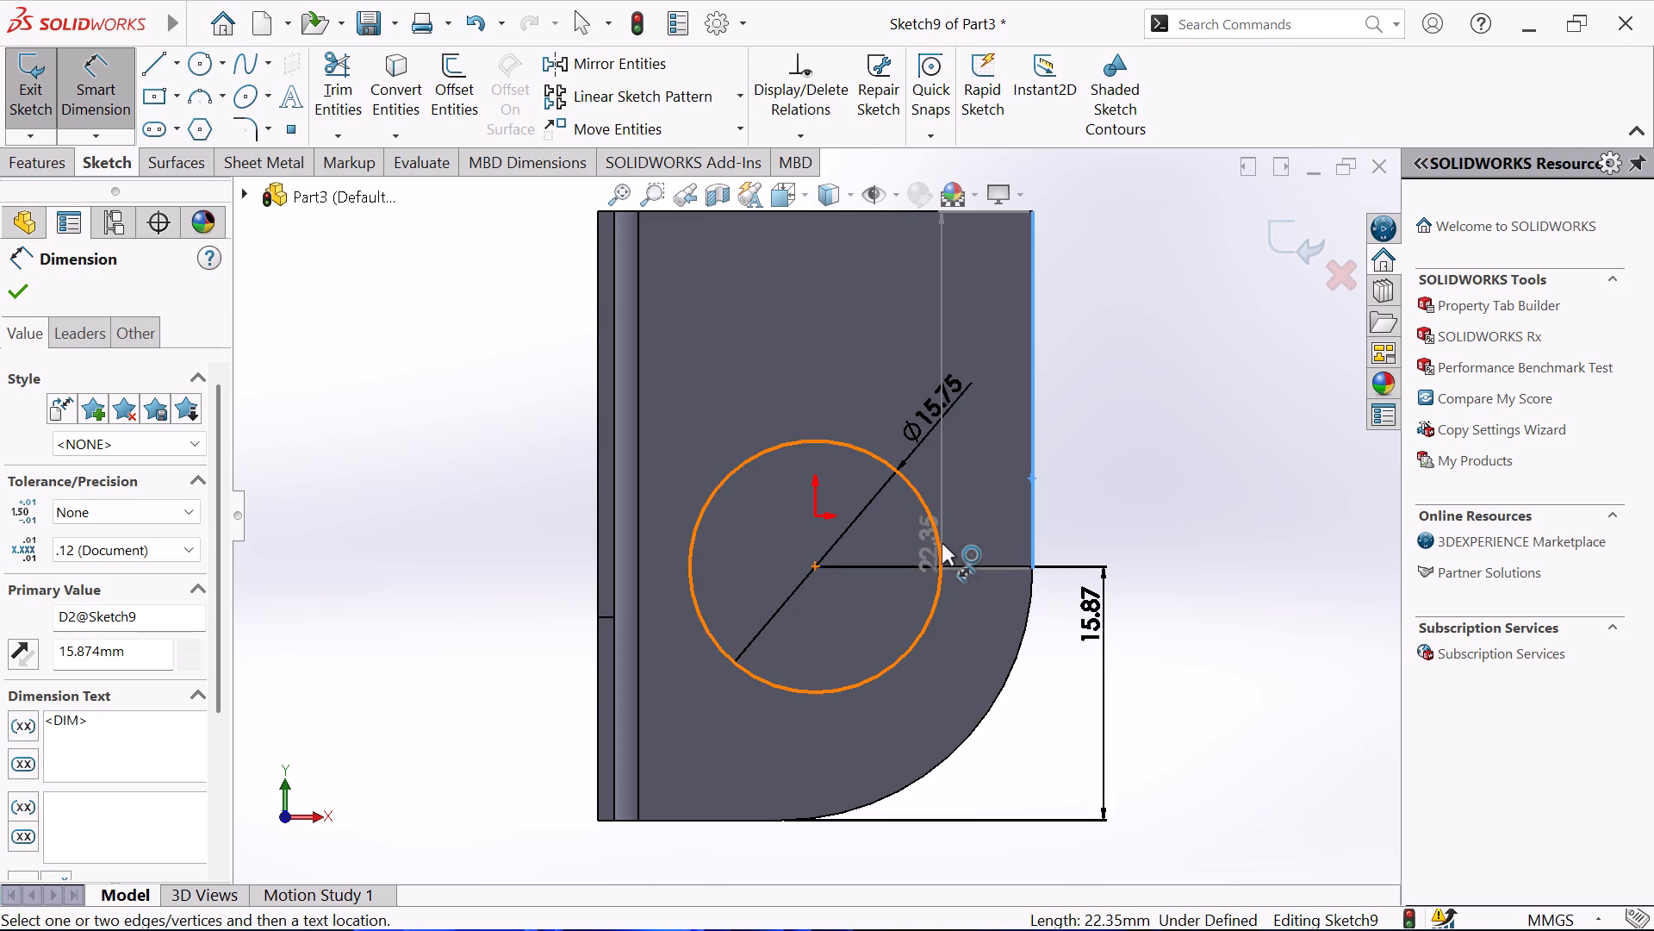
pyautogui.click(942, 543)
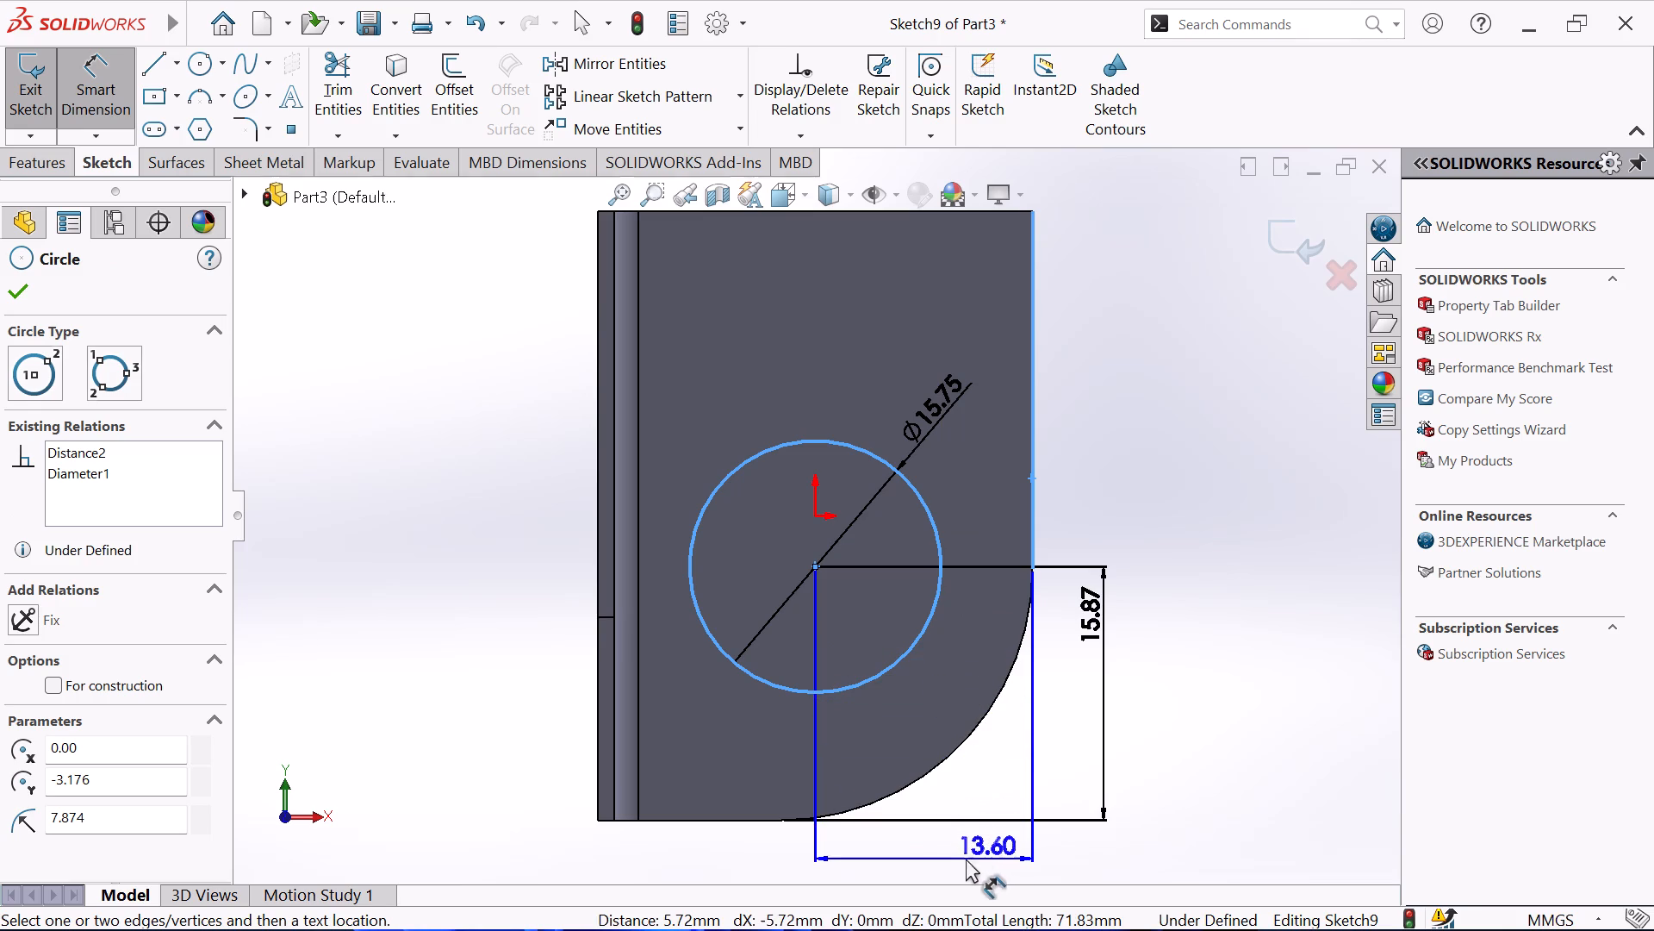
pyautogui.click(898, 856)
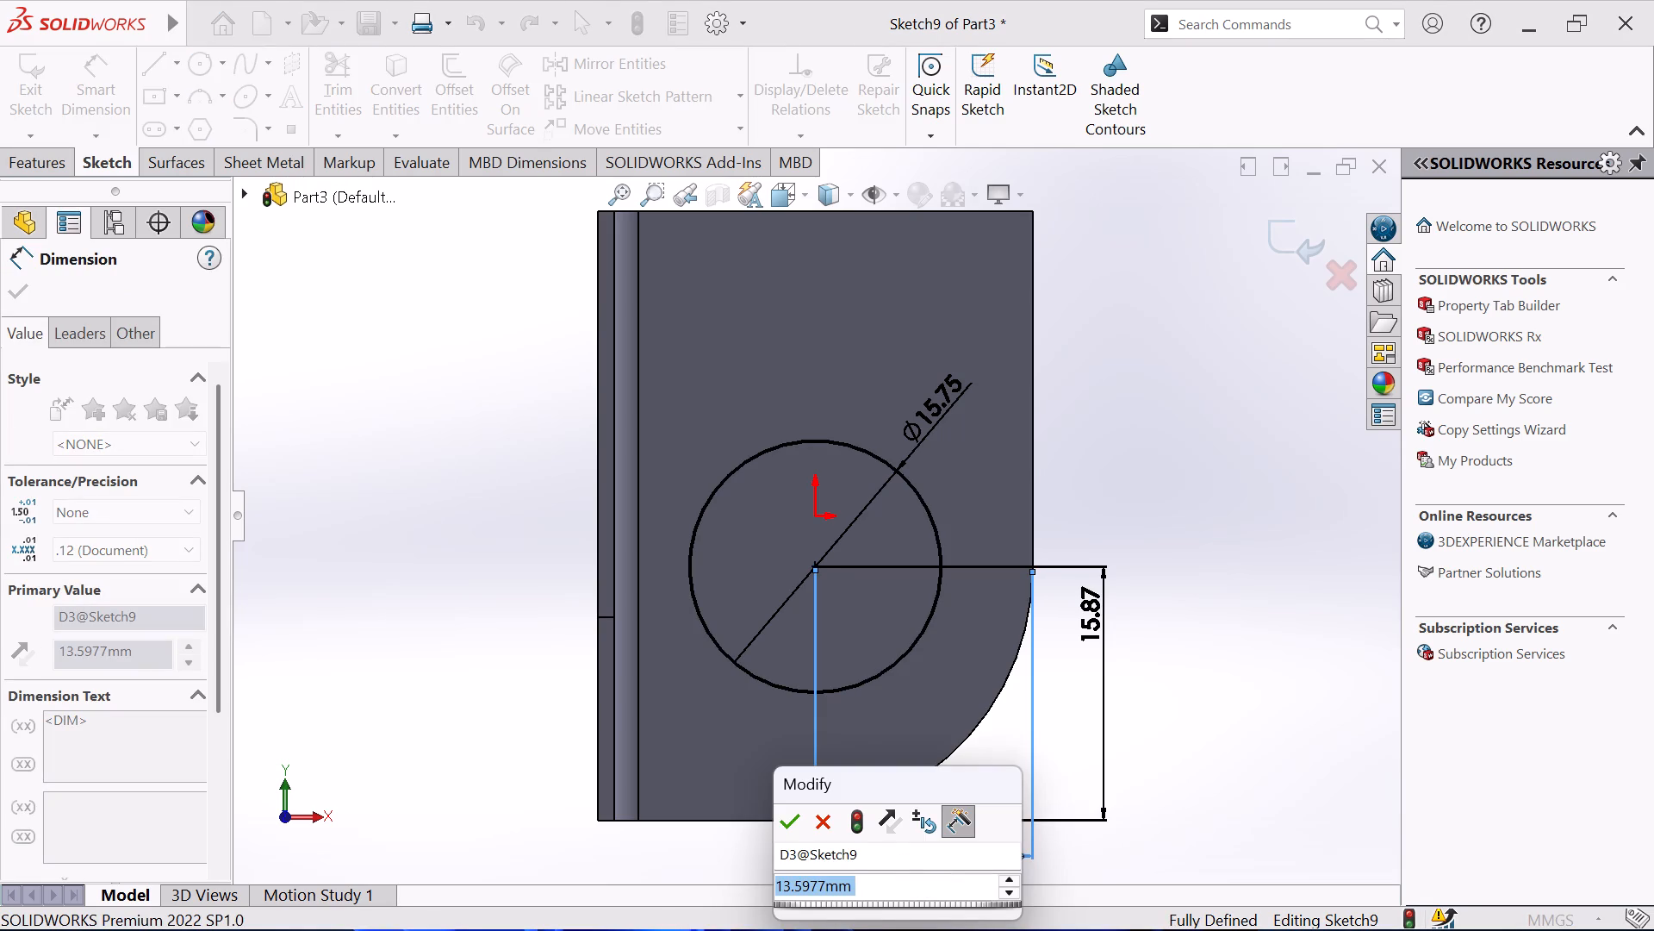
pyautogui.write('15')
pyautogui.press('.')
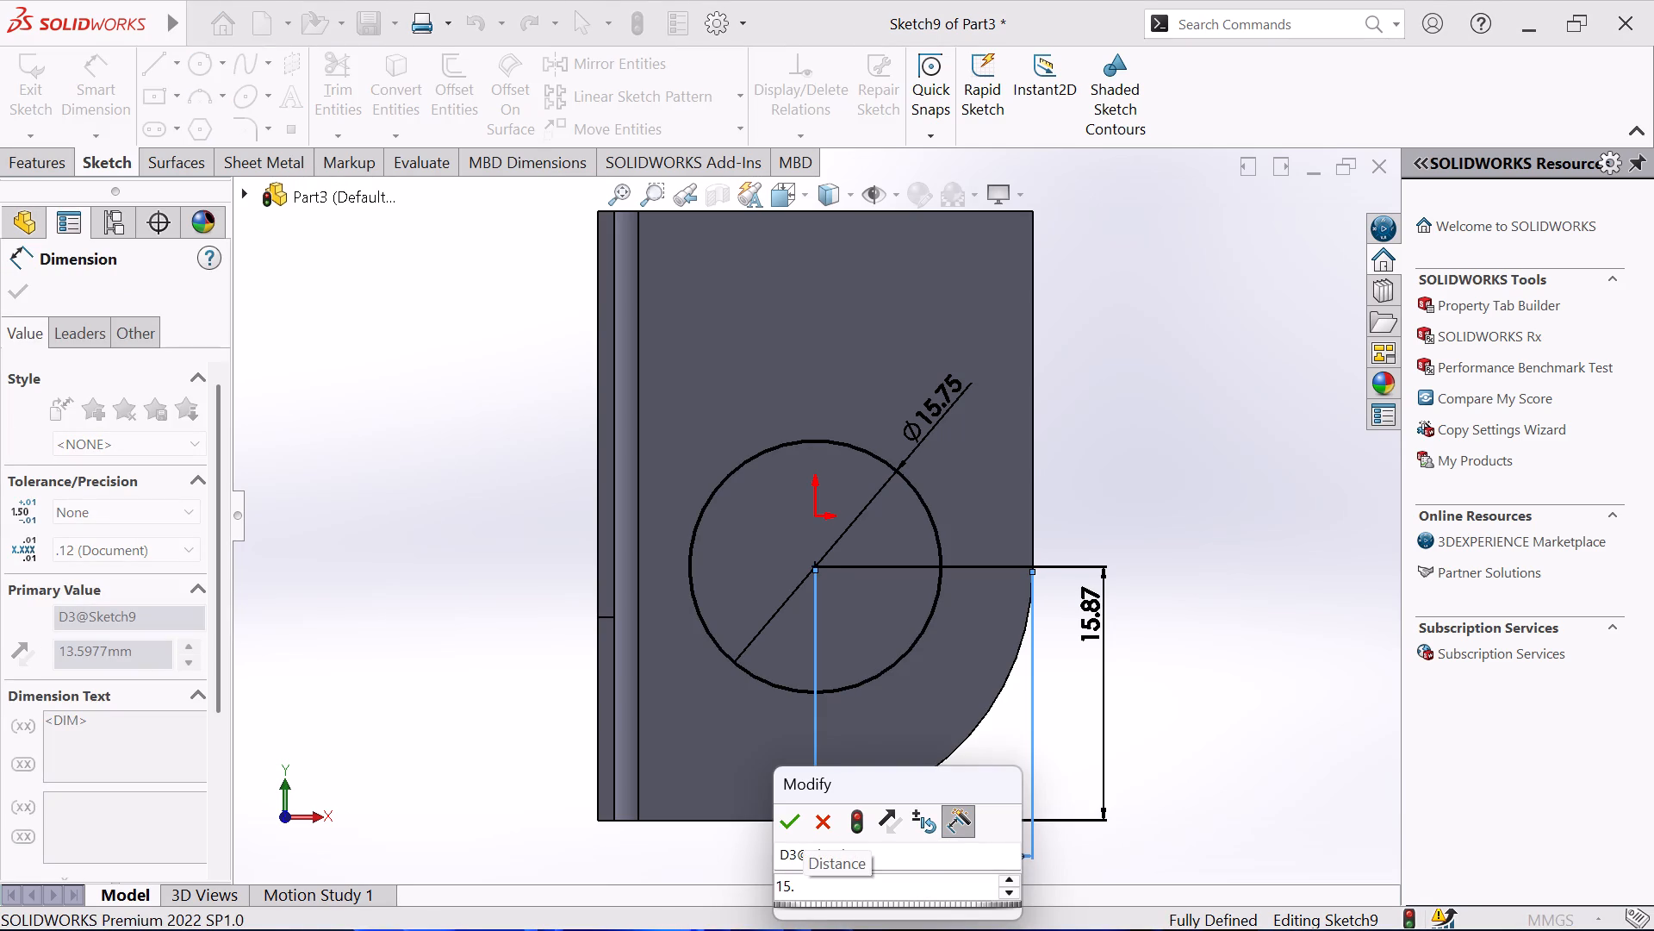
pyautogui.write('78')
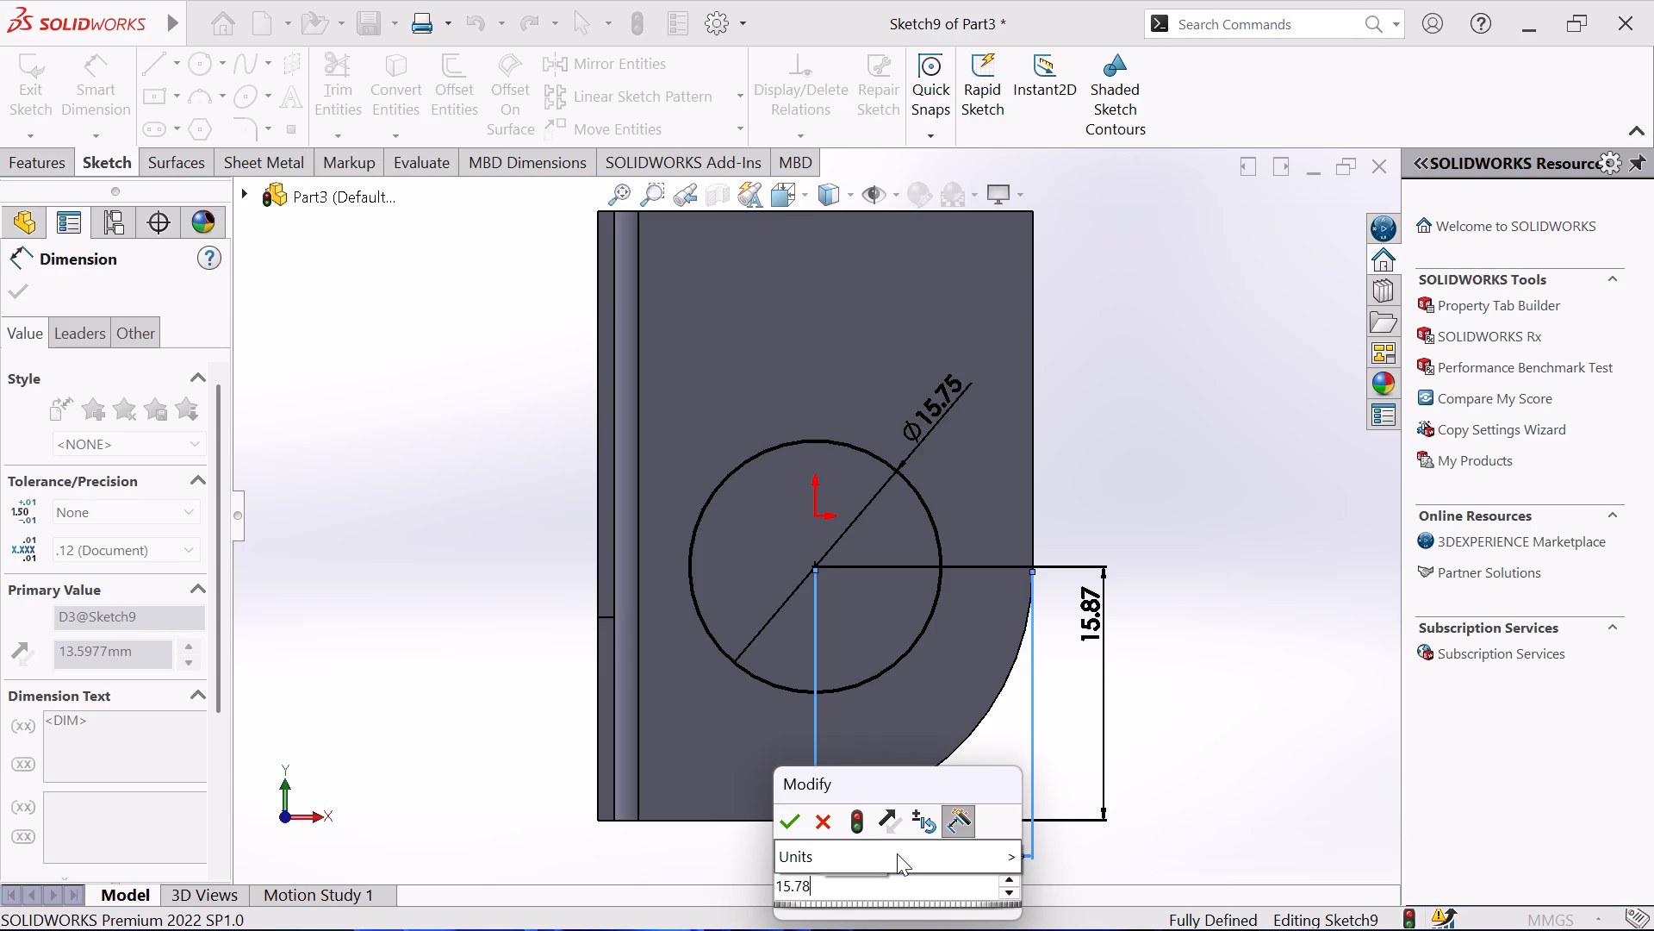
pyautogui.press('4')
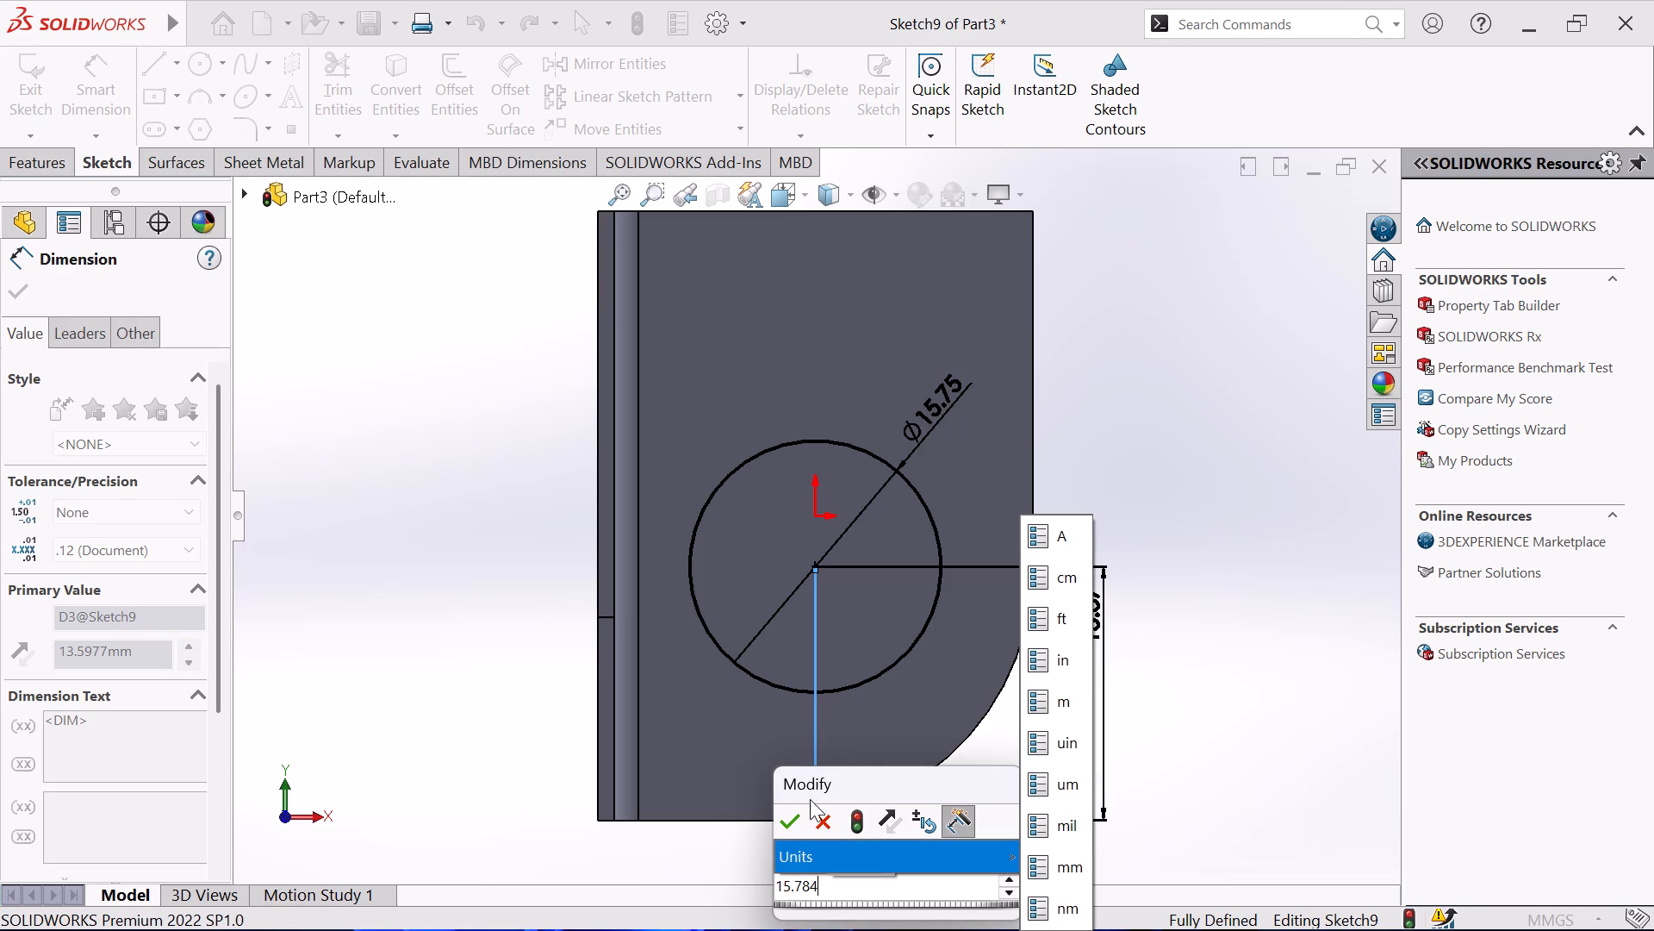
pyautogui.click(787, 823)
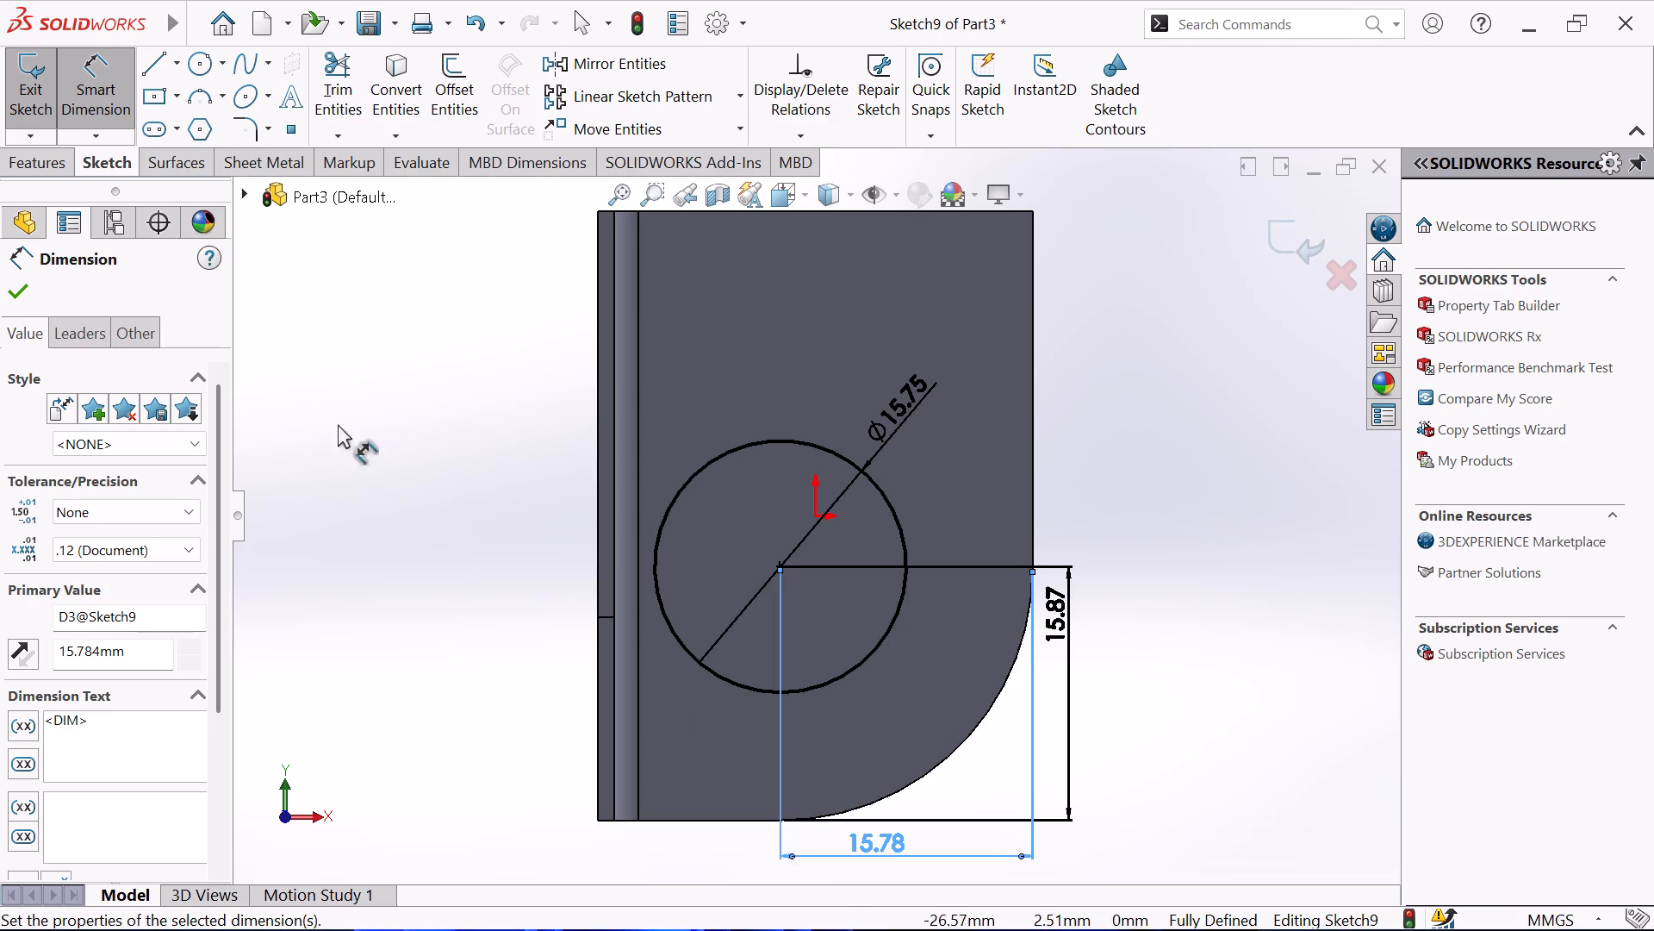
pyautogui.click(2, 292)
pyautogui.click(28, 289)
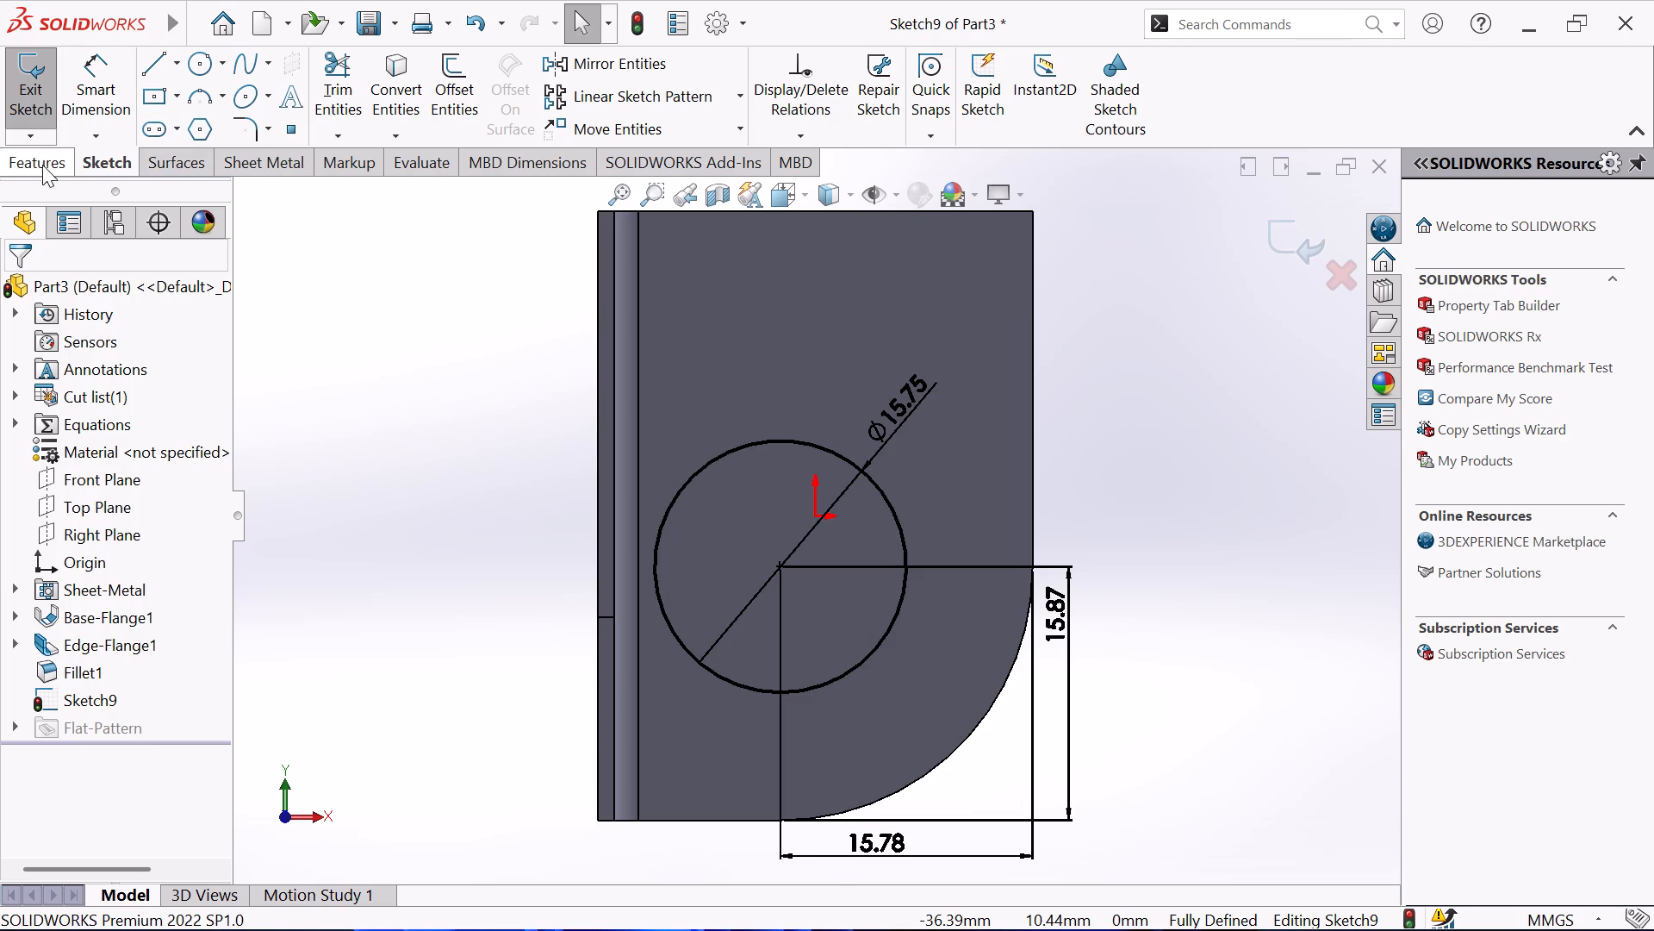
# Cut the circle through the base flange with a blind 10 mm Extruded Cut, keeping Normal cut on.
pyautogui.click(260, 164)
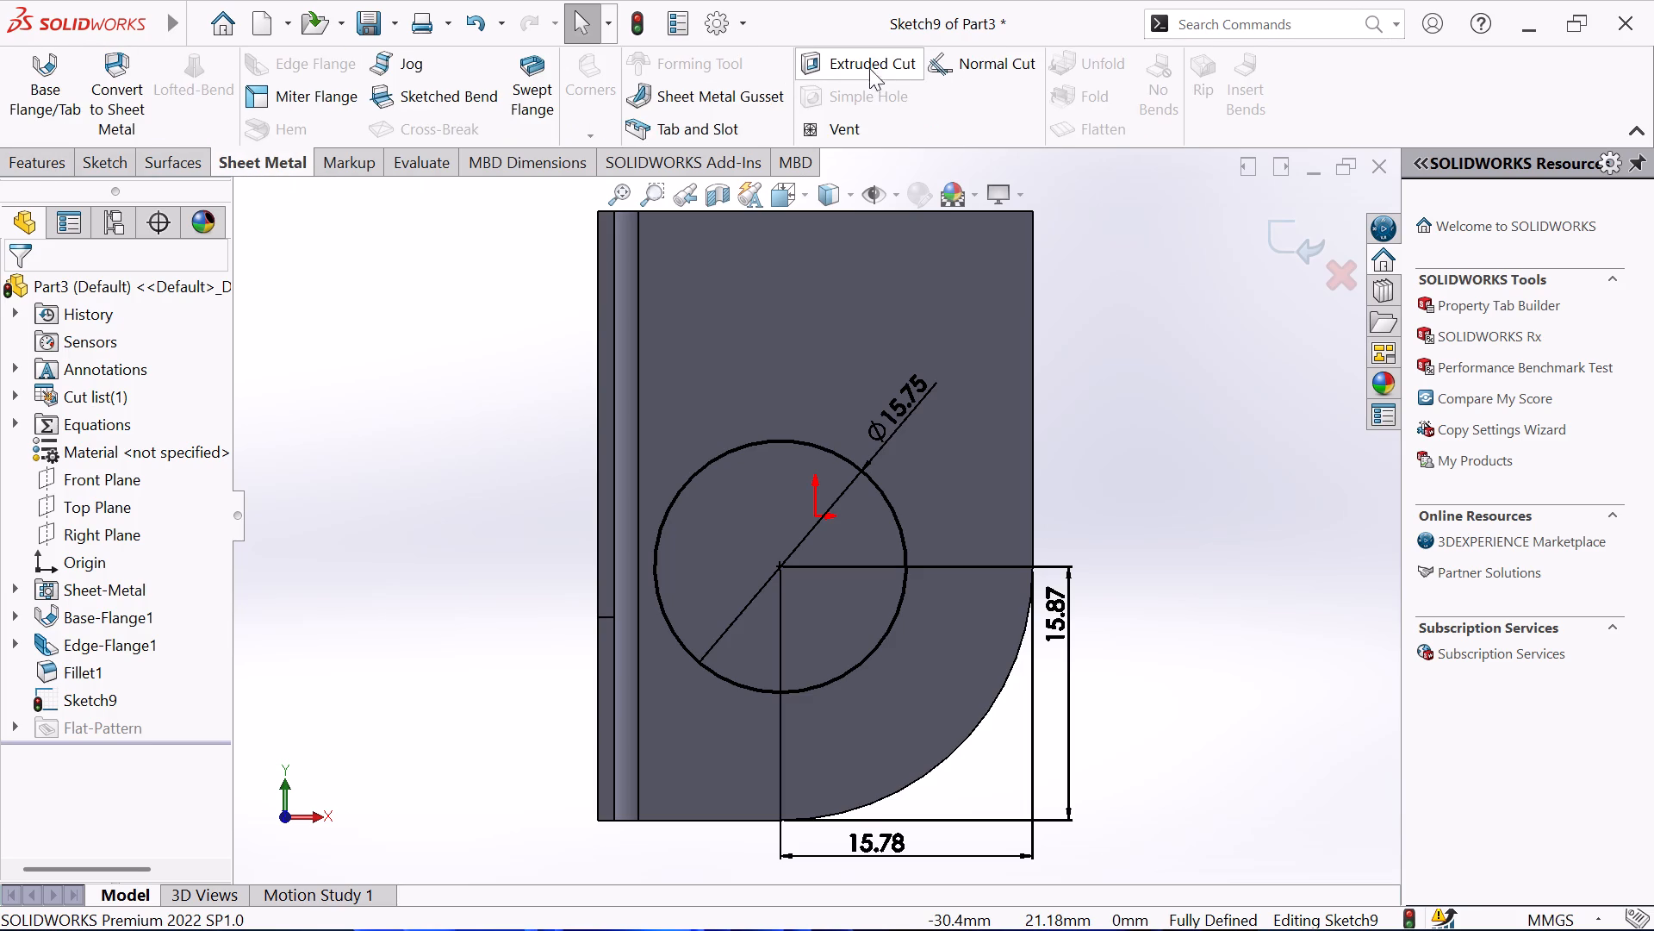
pyautogui.click(871, 59)
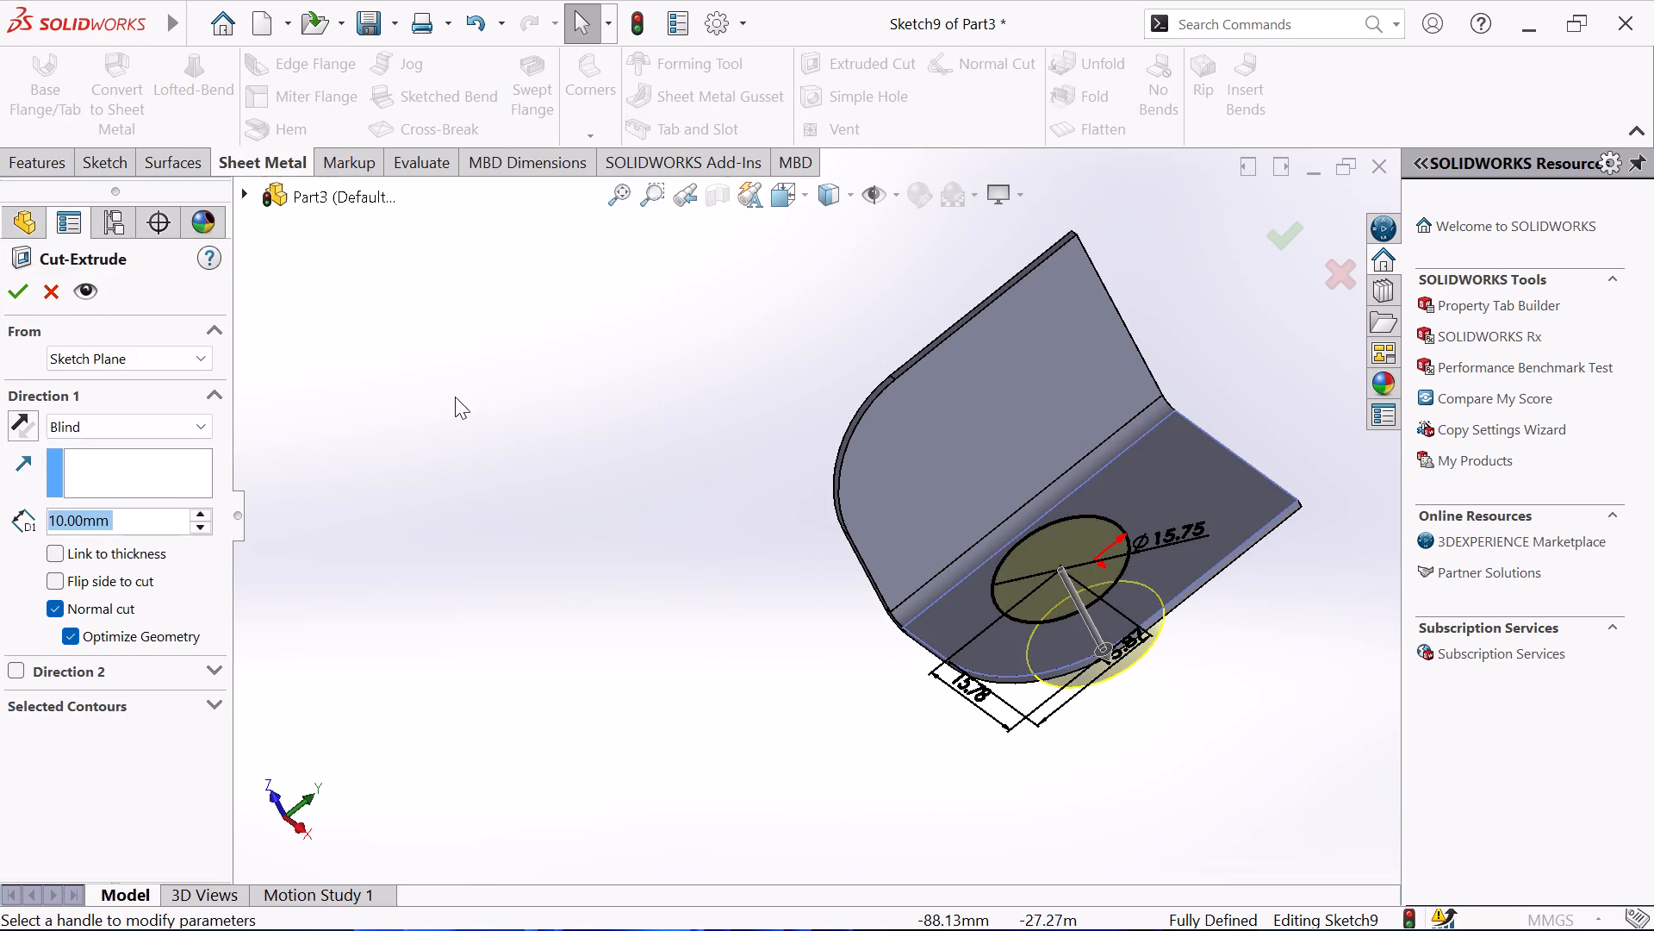
pyautogui.click(4, 284)
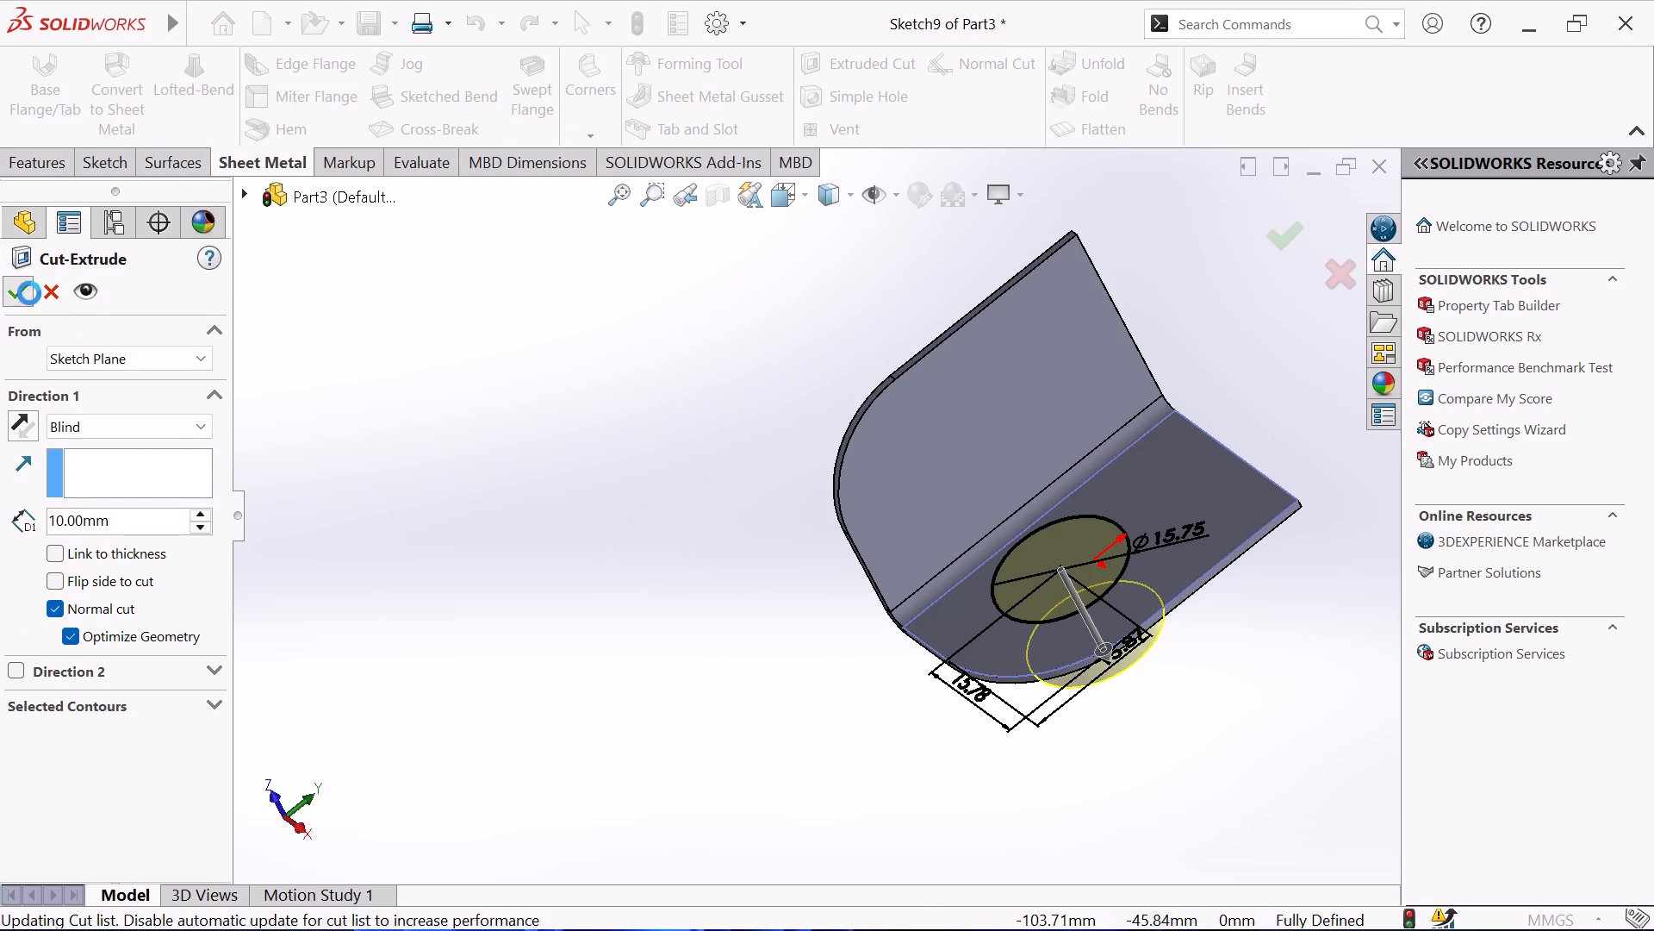
pyautogui.click(463, 353)
# Start a sketch on the edge flange's inner face and draw a vertical centerline about 46.9 mm long through the middle of its width.
pyautogui.moveTo(512, 380); pyautogui.dragTo(556, 353, button='middle')
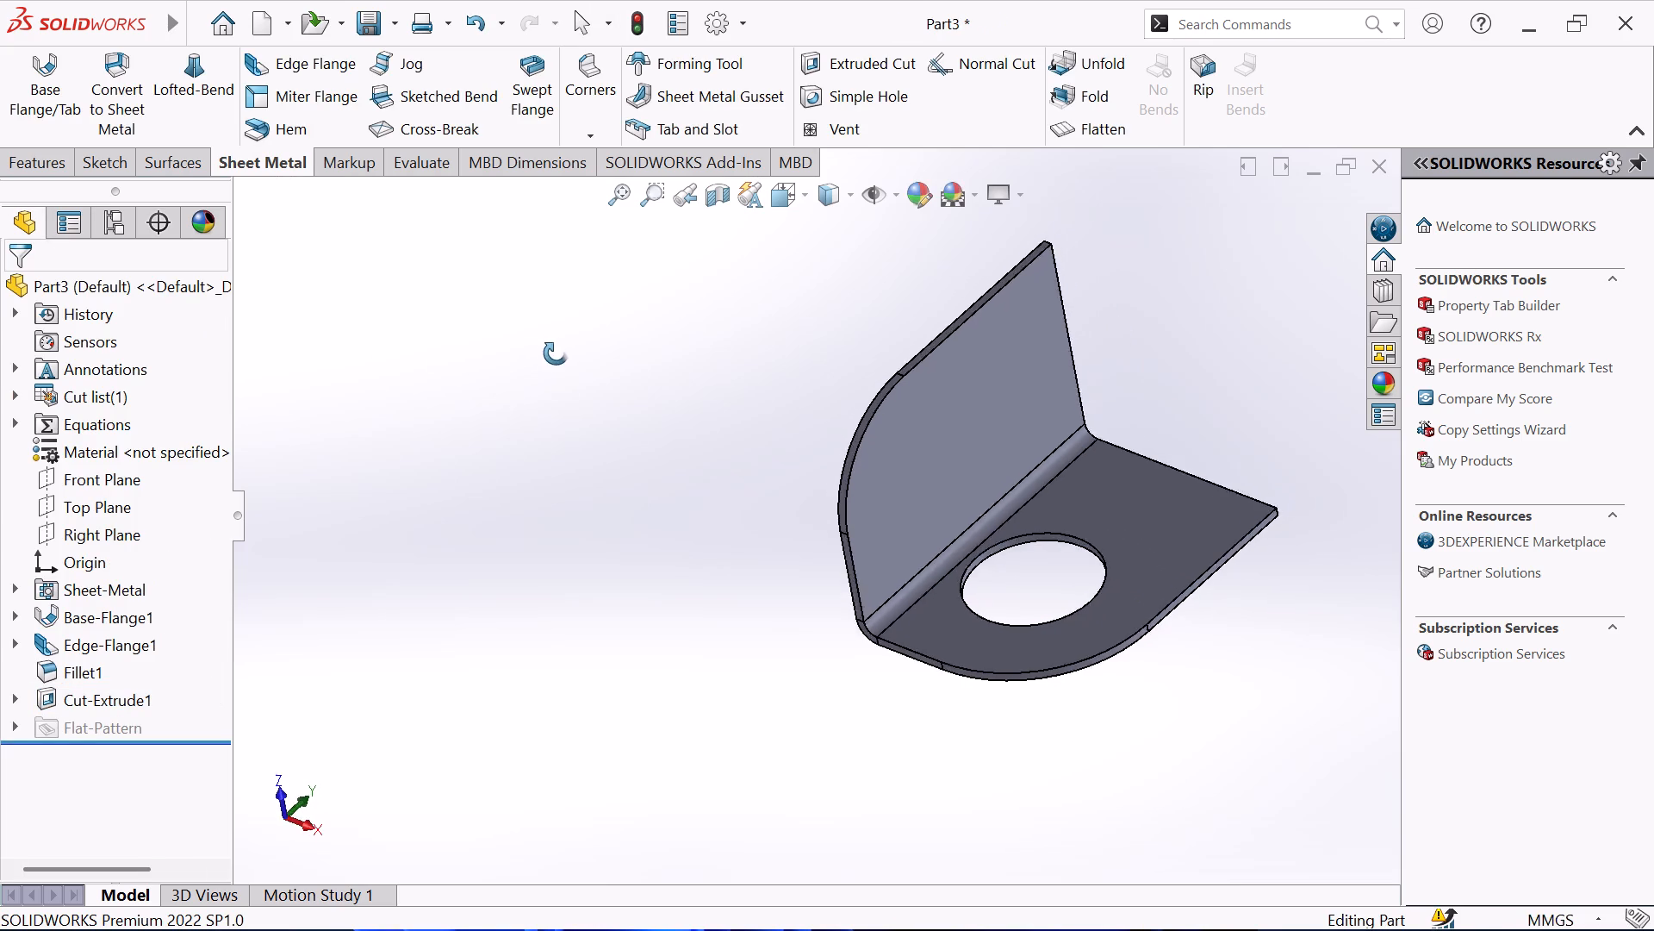
pyautogui.moveTo(556, 353); pyautogui.dragTo(575, 413, button='middle')
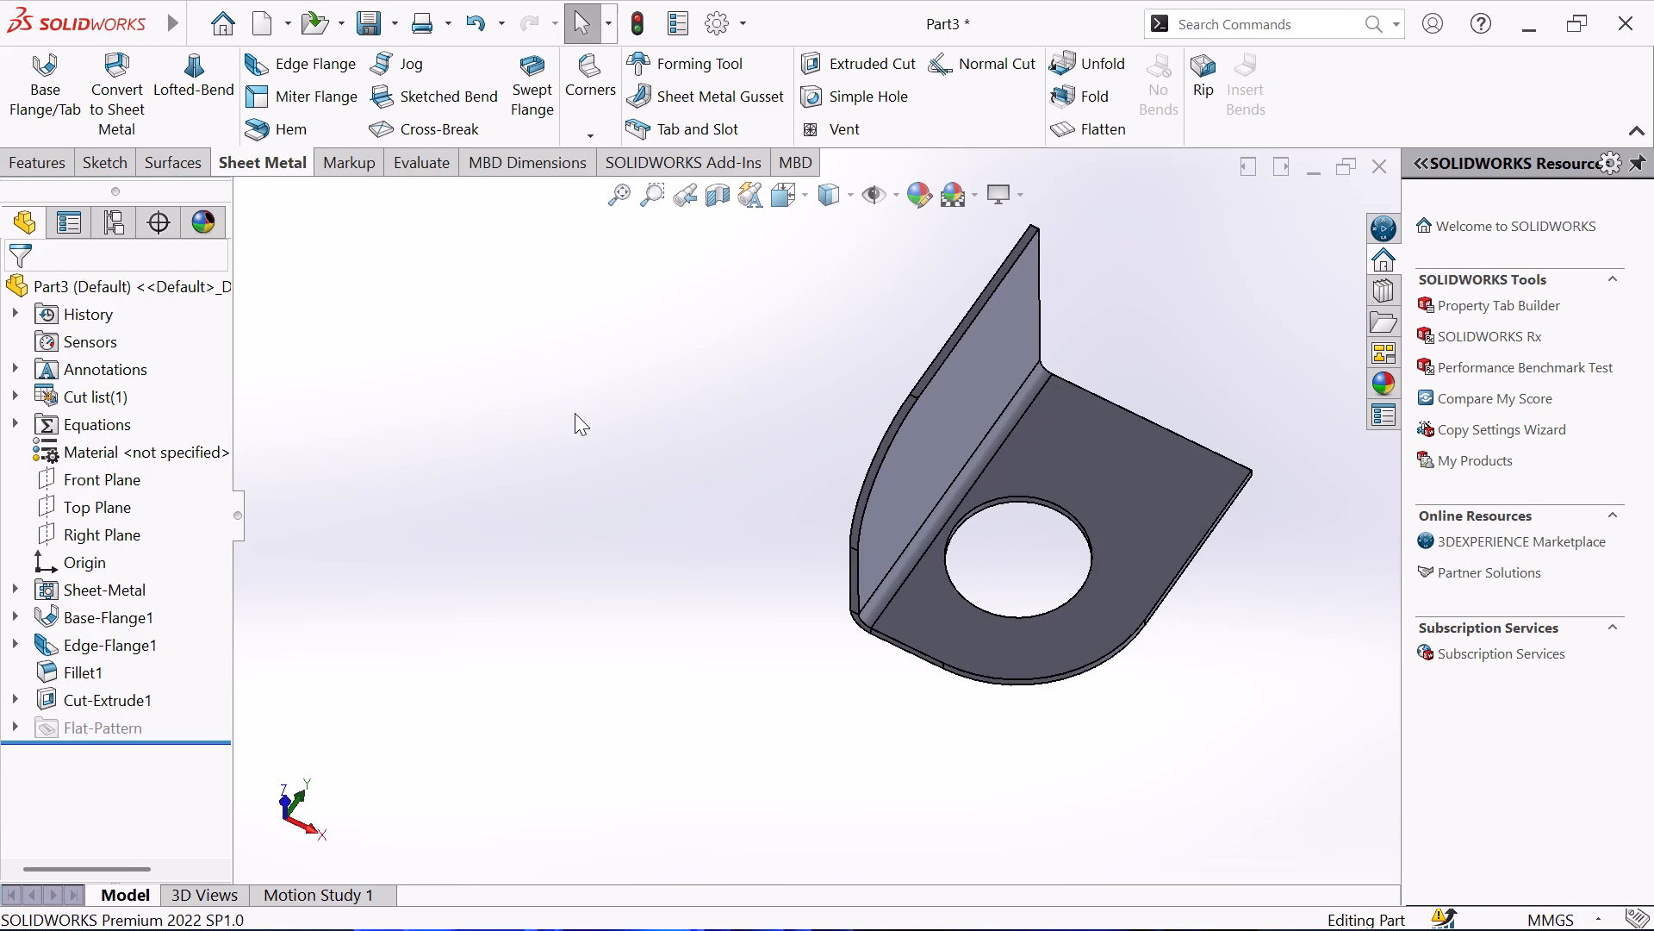
pyautogui.moveTo(569, 407); pyautogui.dragTo(419, 409, button='middle')
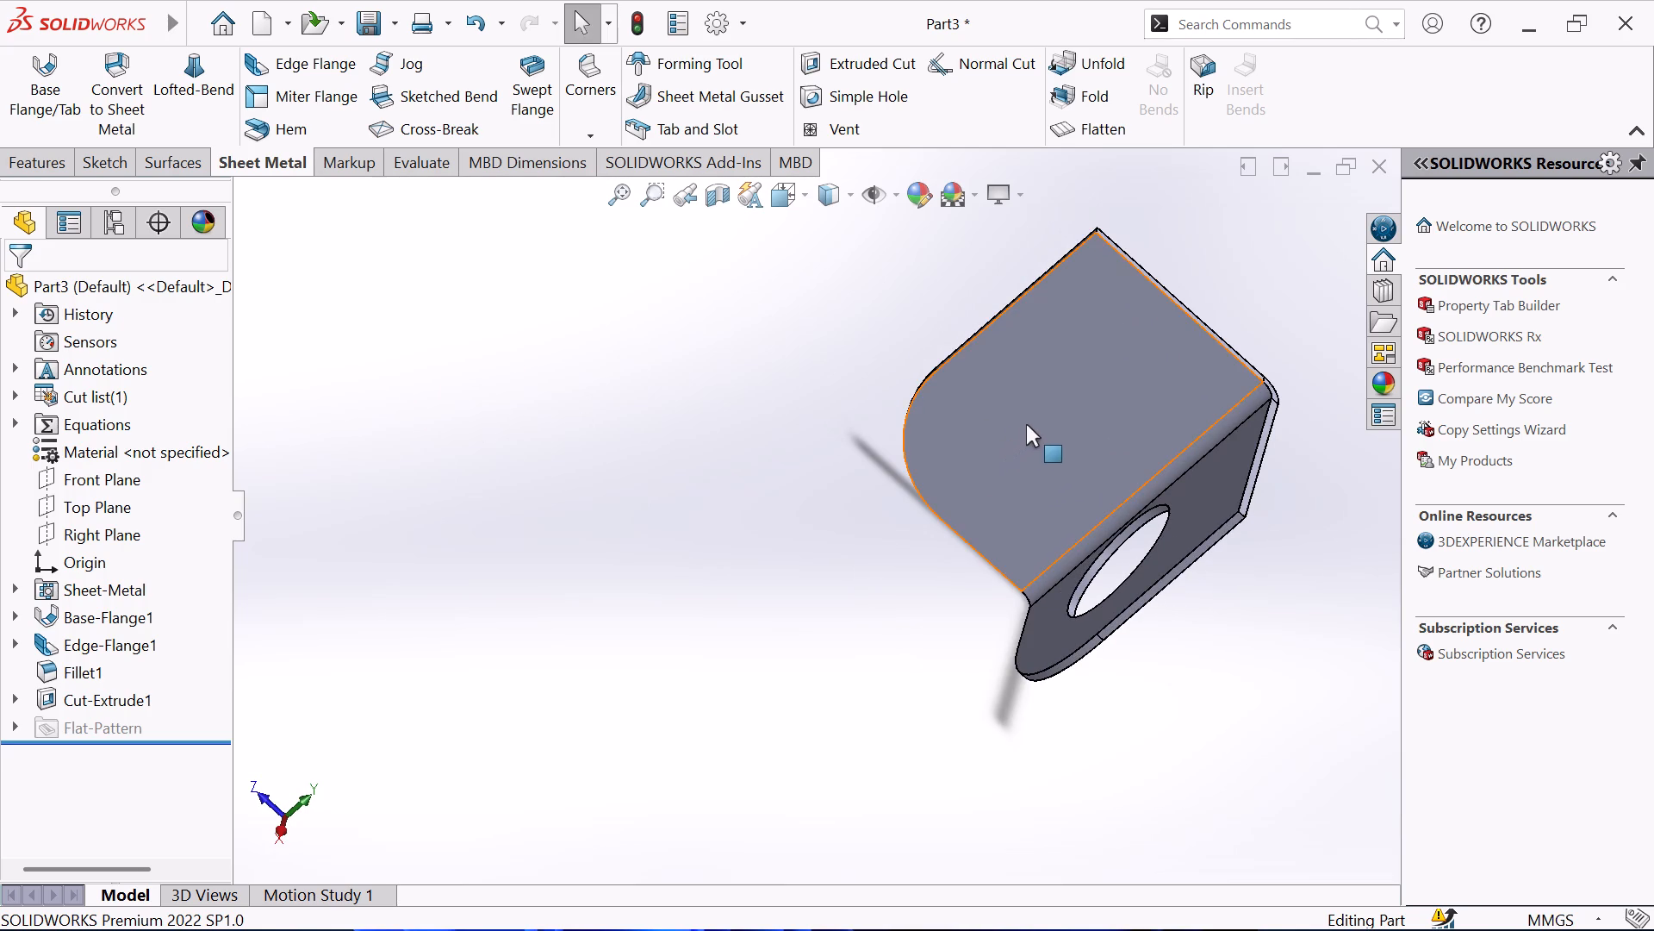
pyautogui.click(1027, 423)
pyautogui.click(1127, 372)
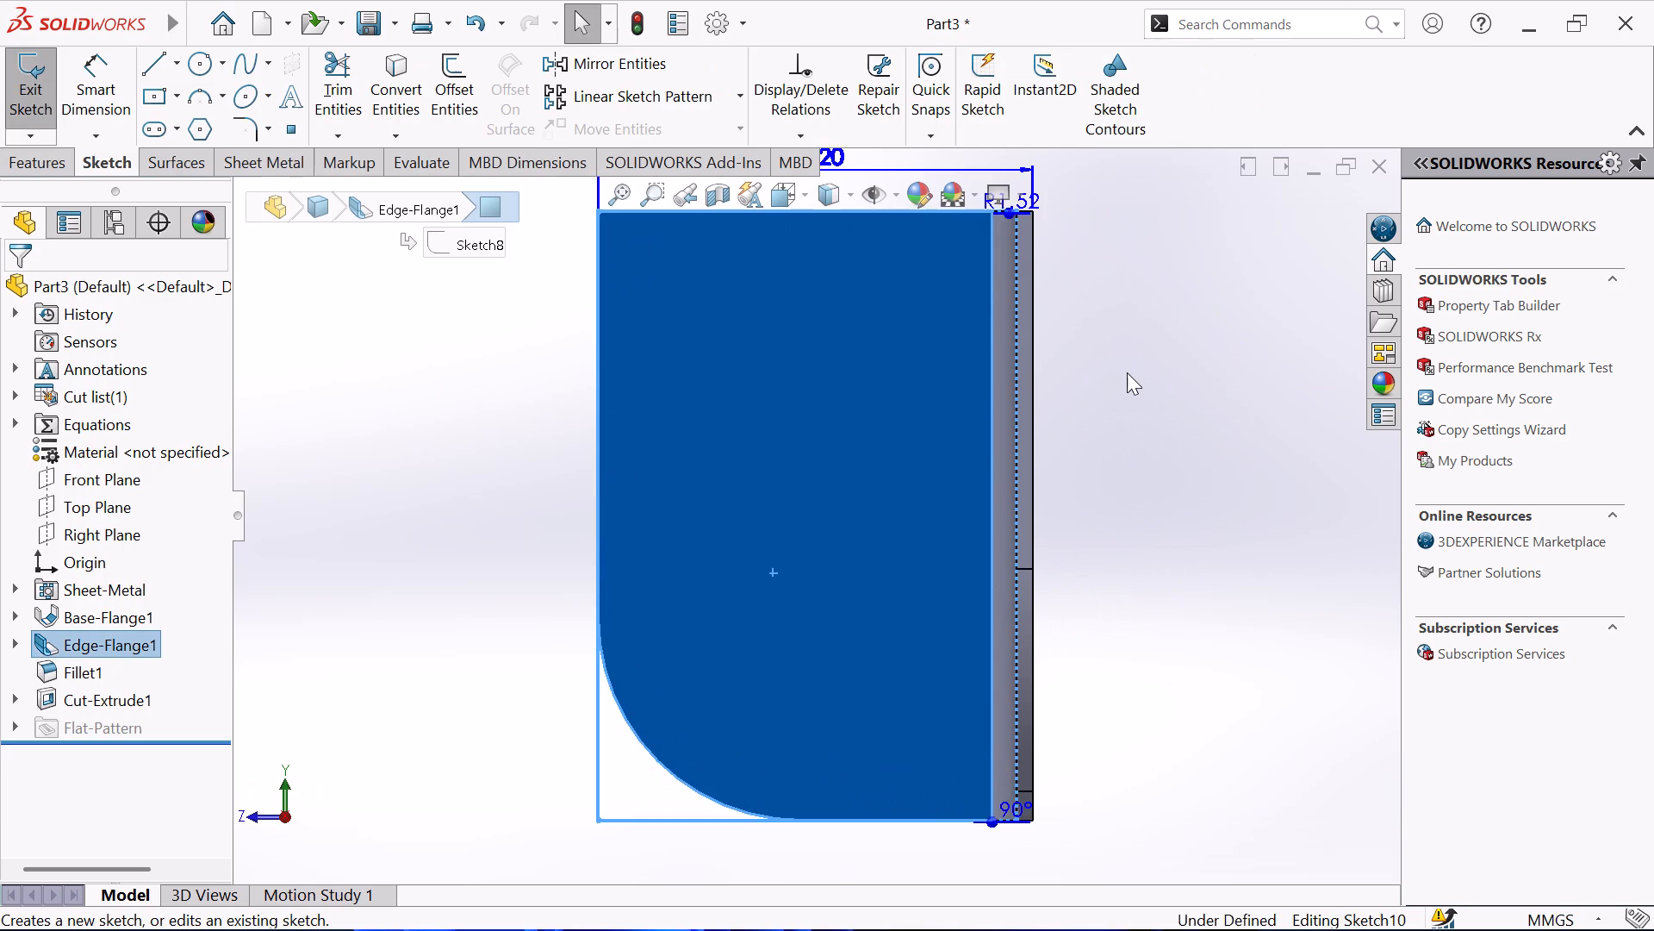
pyautogui.click(1093, 464)
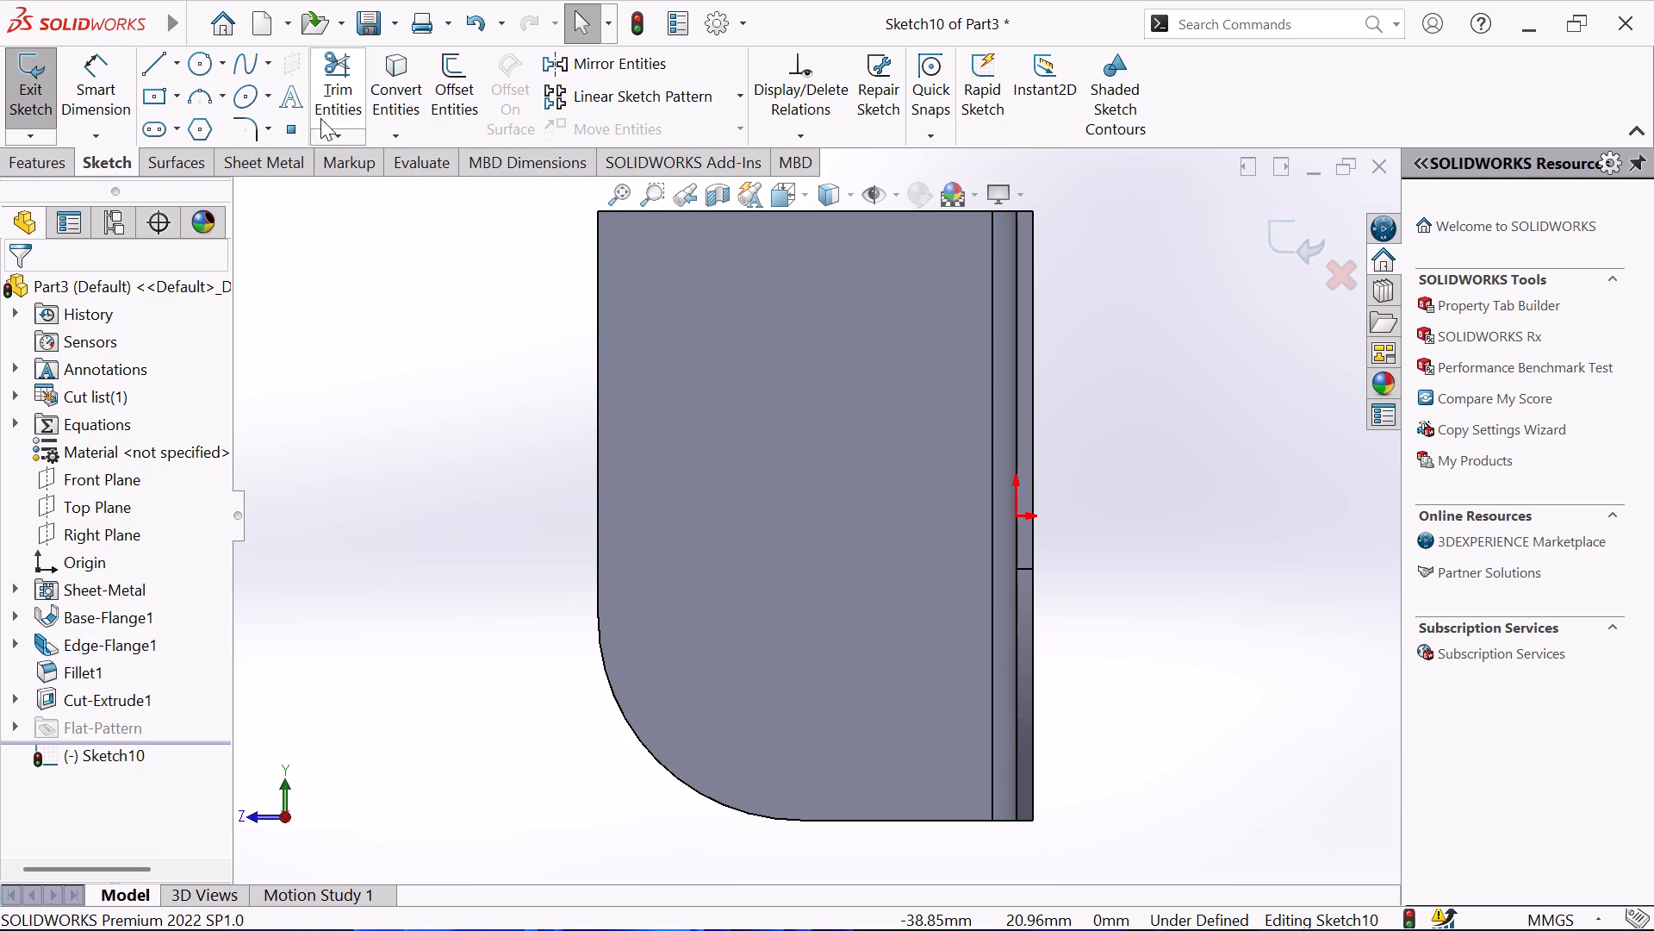
pyautogui.click(177, 66)
pyautogui.click(163, 128)
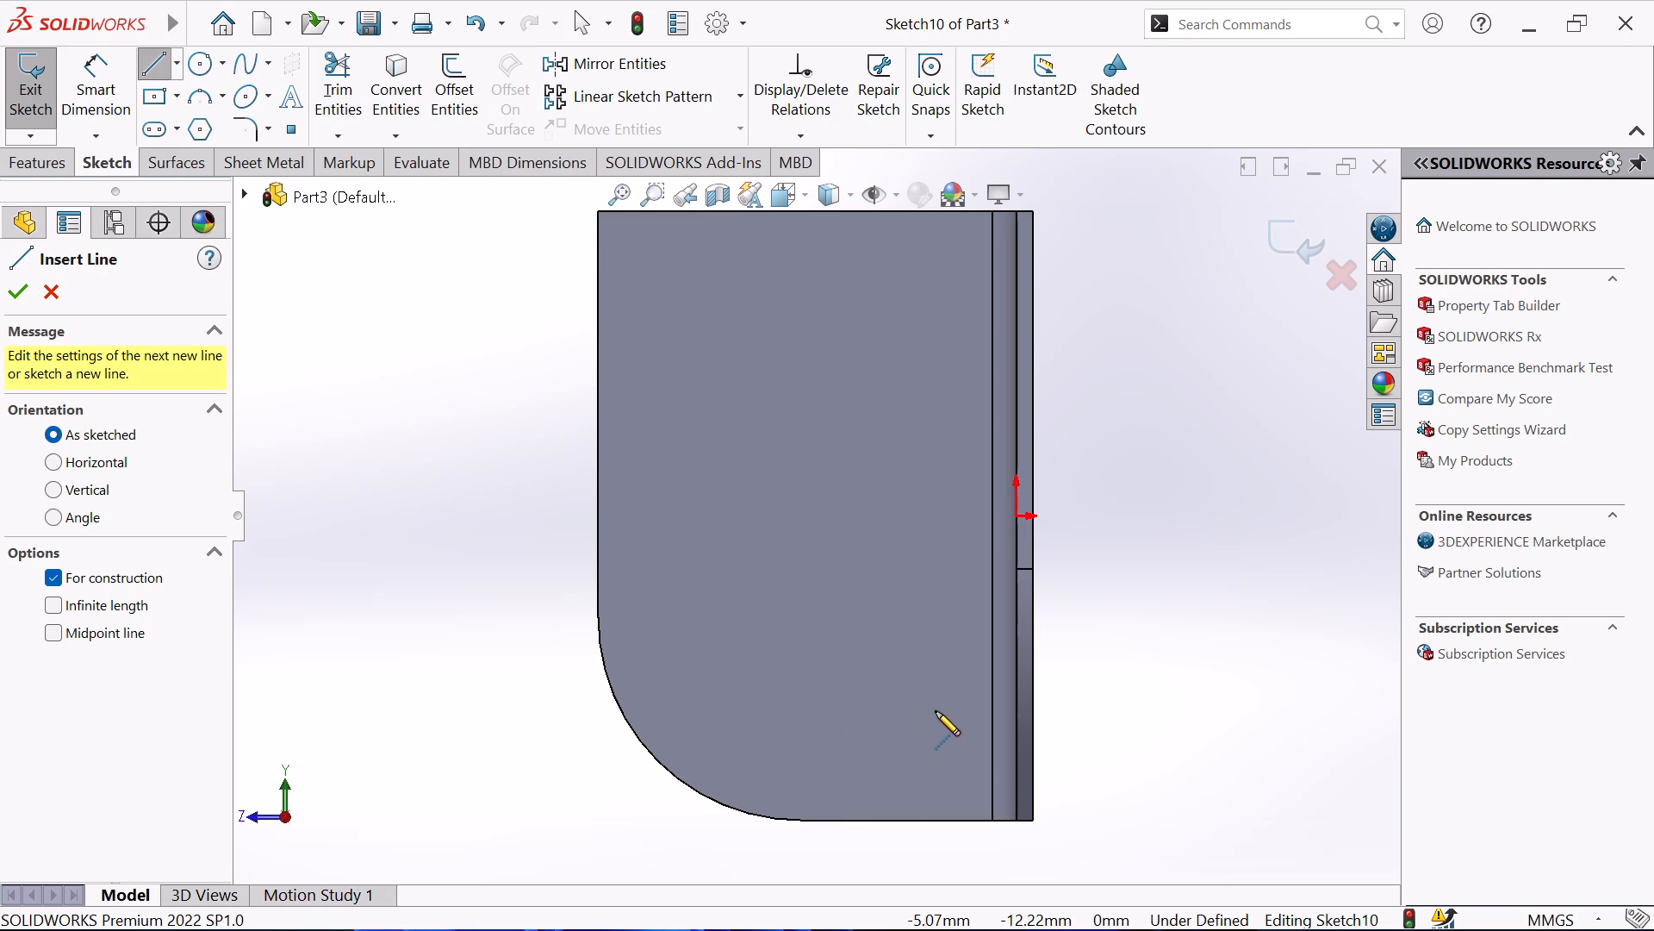
pyautogui.scroll(2, 927, 502)
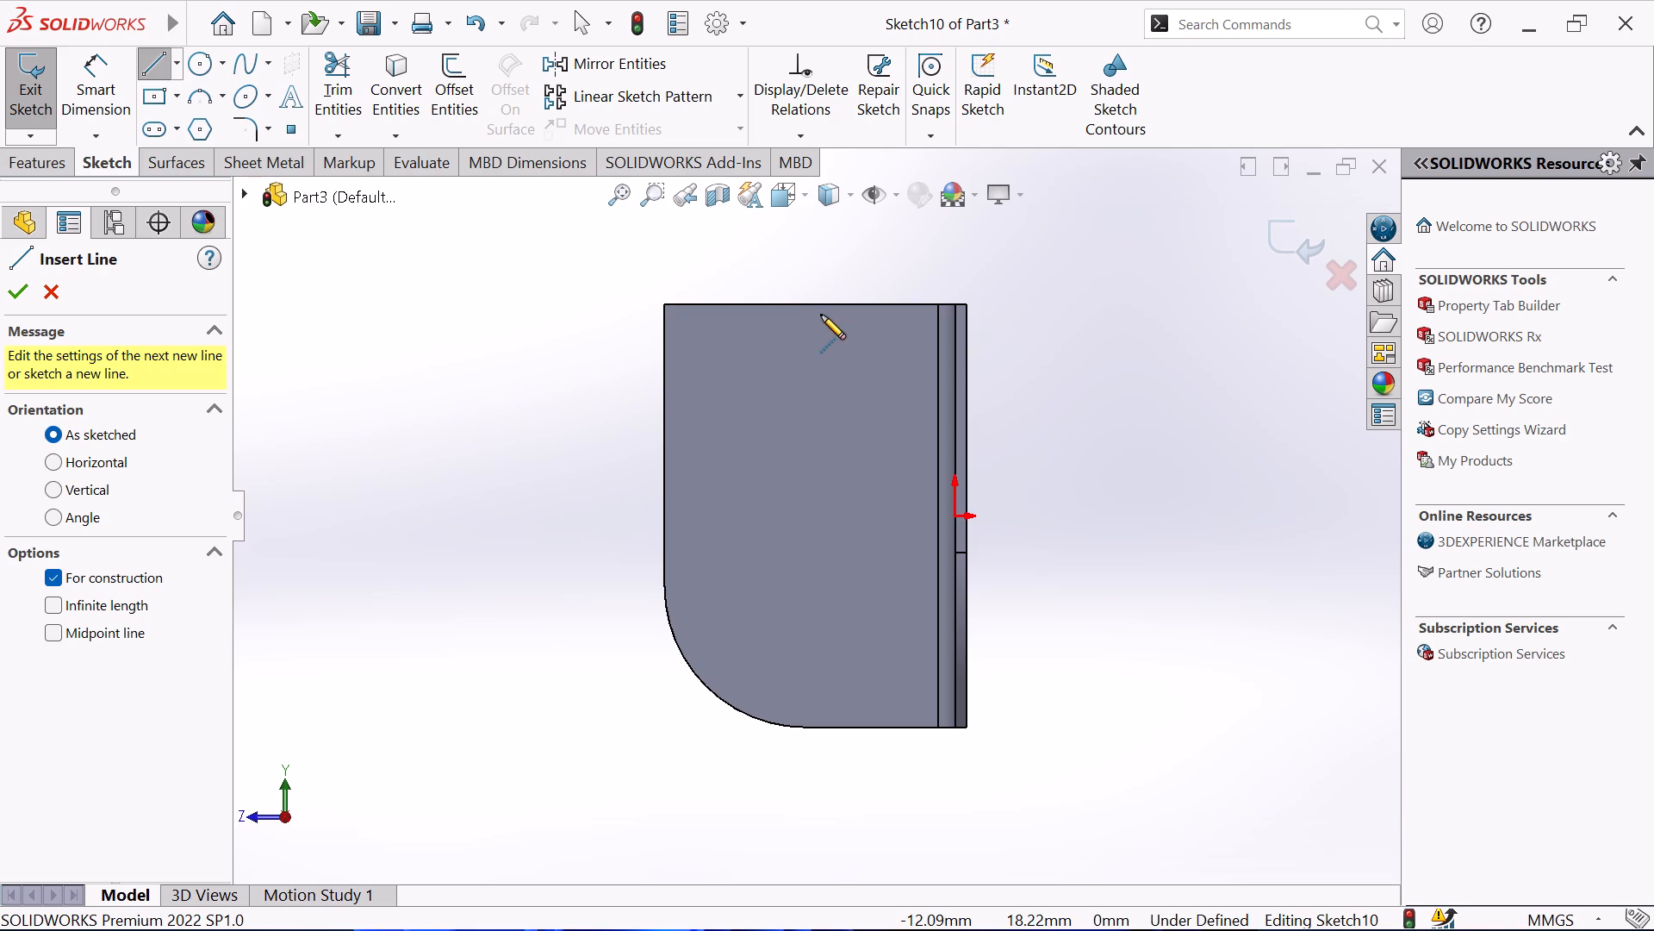
pyautogui.click(803, 257)
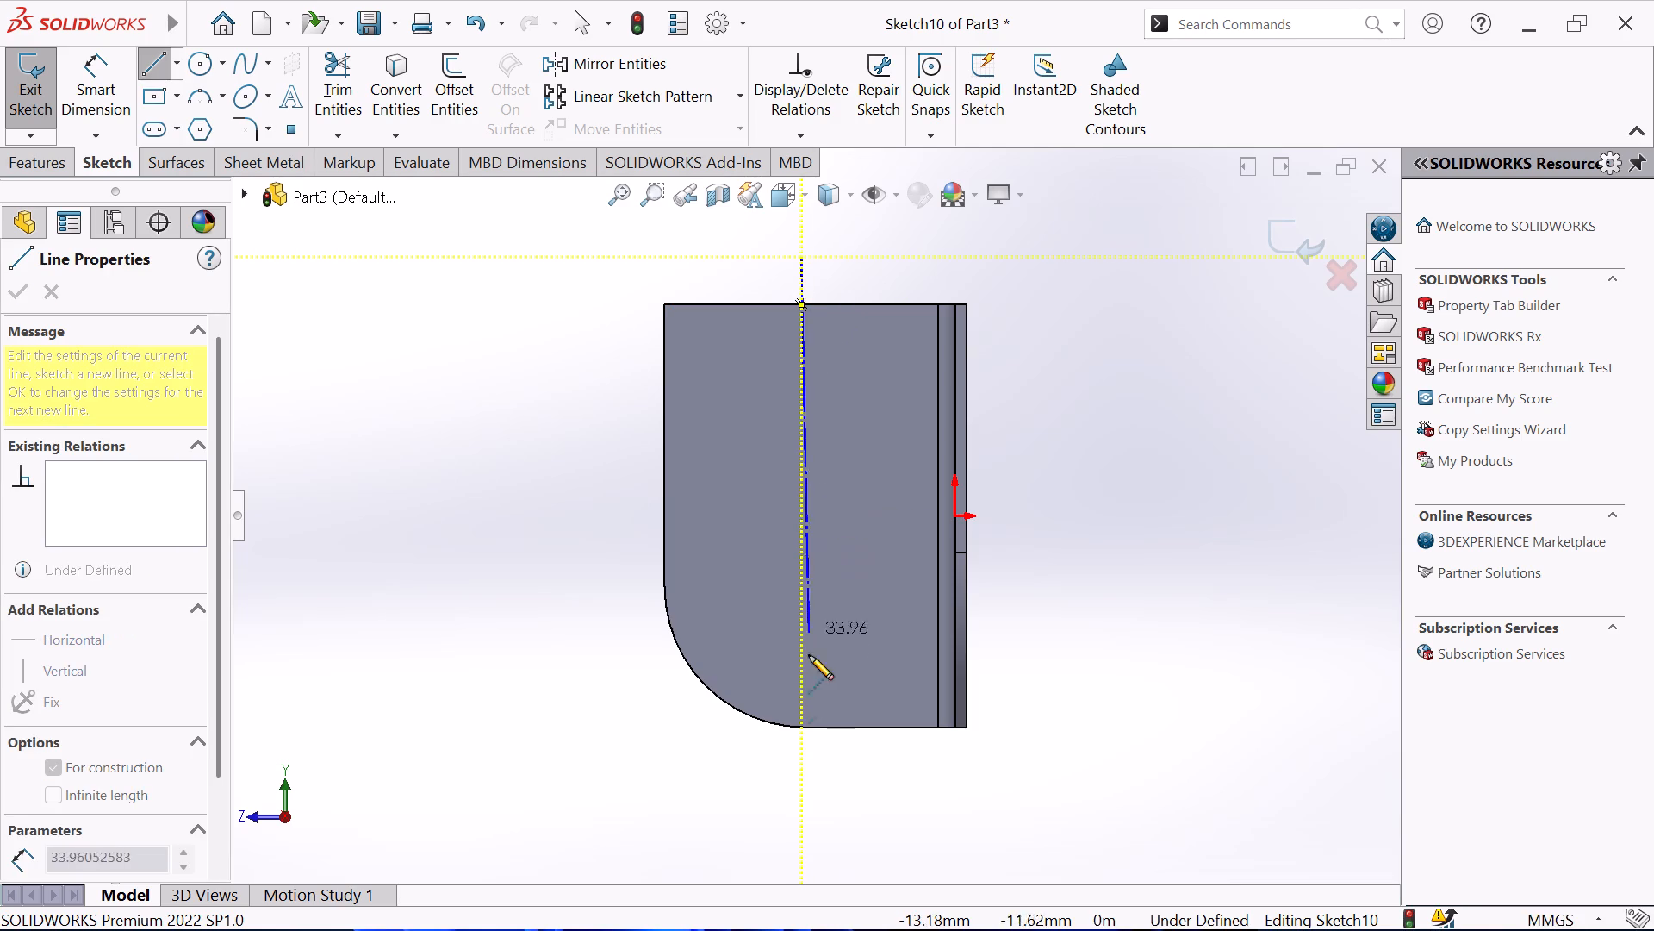
pyautogui.click(799, 778)
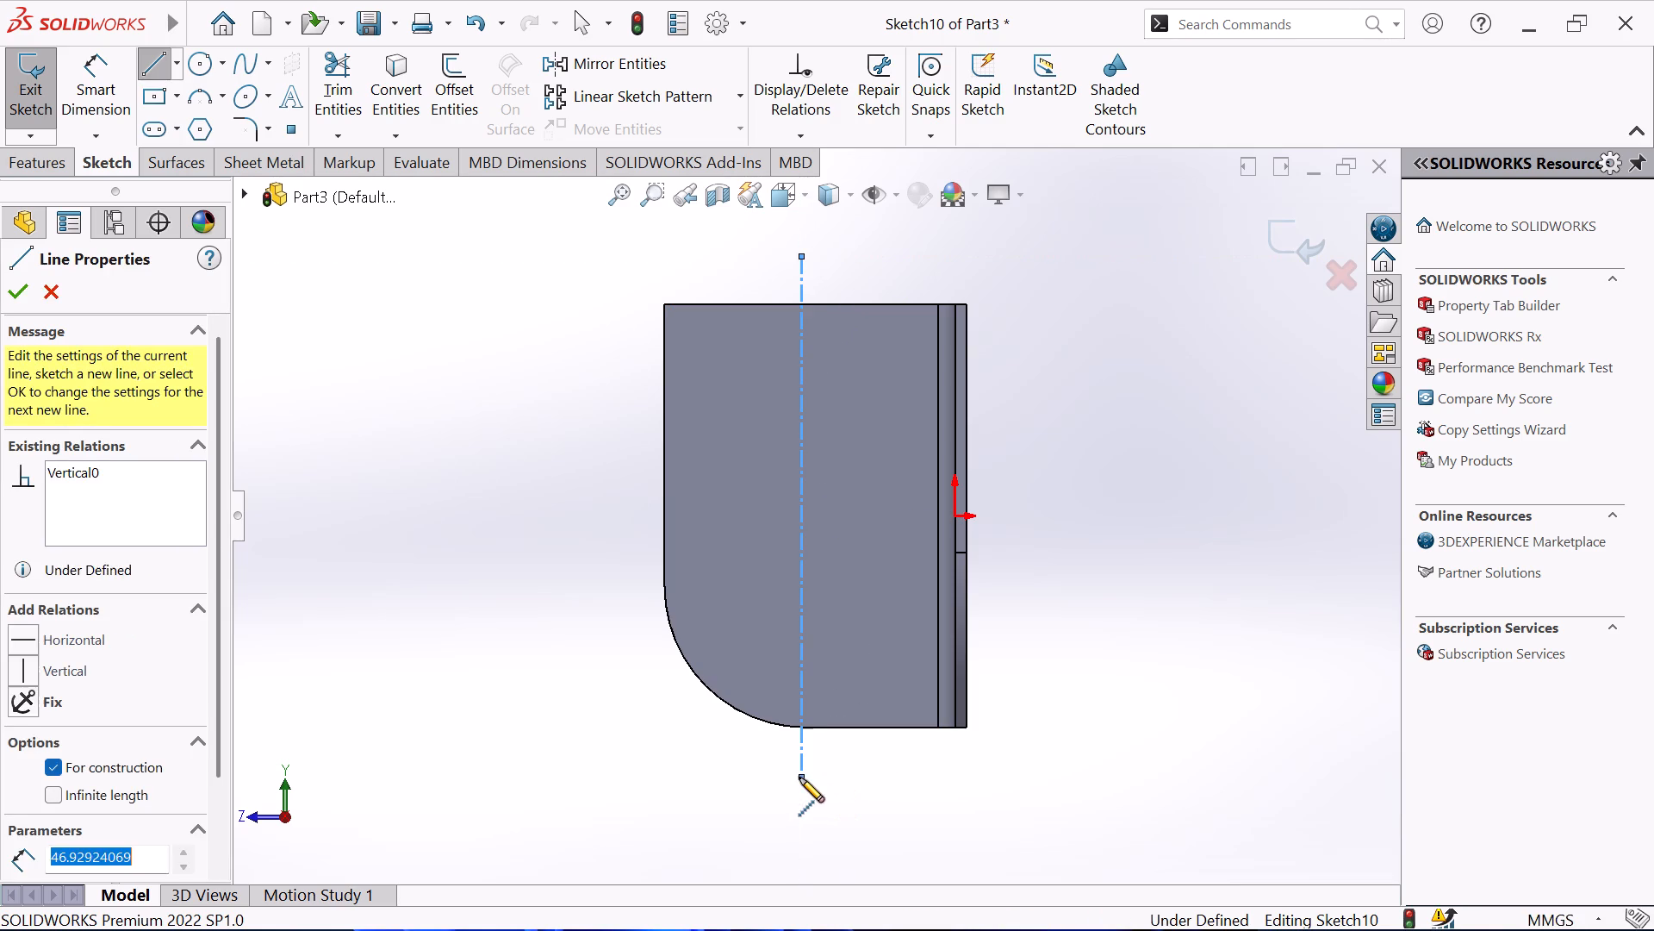
pyautogui.rightClick(691, 783)
pyautogui.click(793, 601)
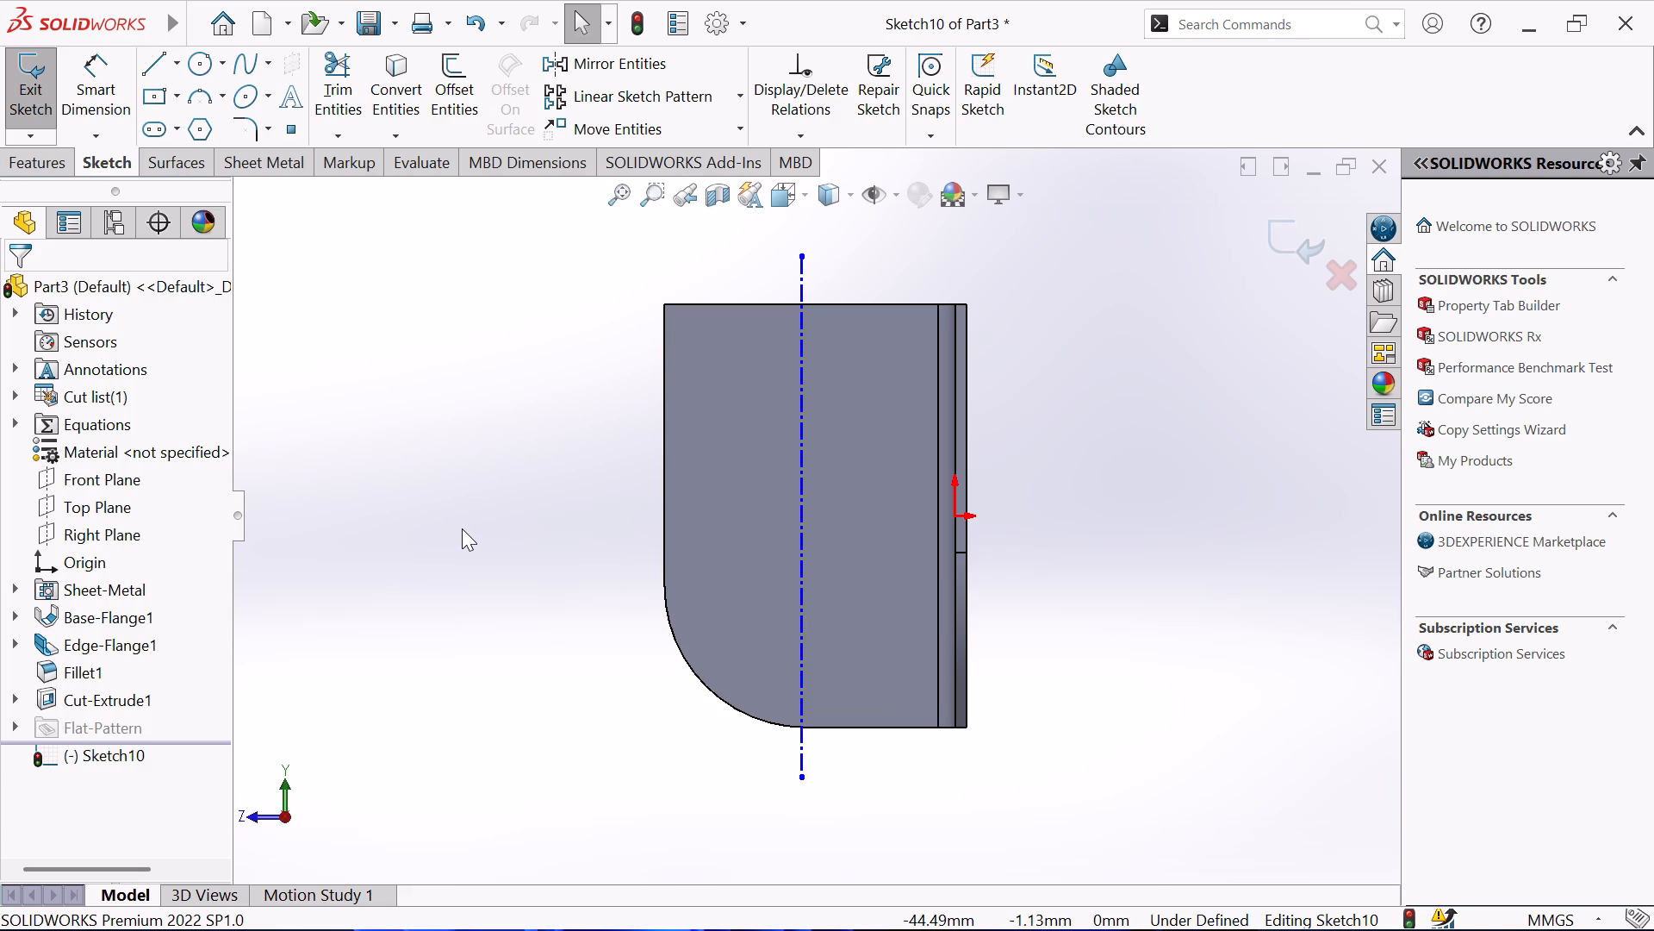
# Draw a circle of about 4.4 mm radius centred on the centerline near the edge flange's rounded end, about 12 mm below the origin.
pyautogui.click(193, 67)
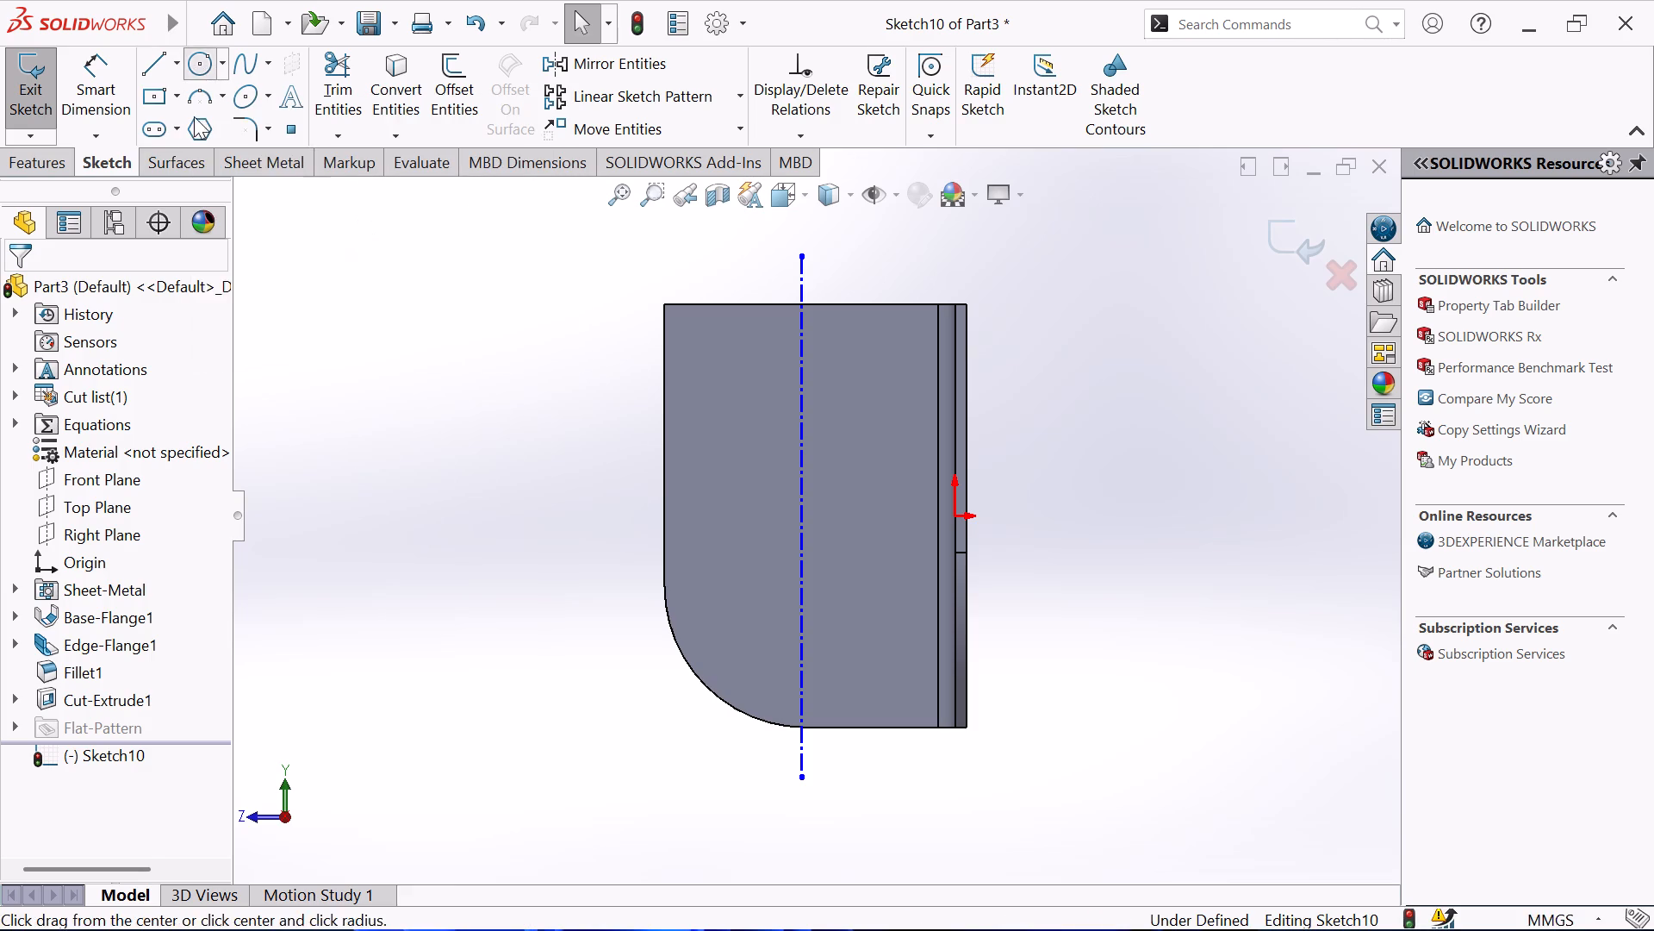
pyautogui.click(803, 649)
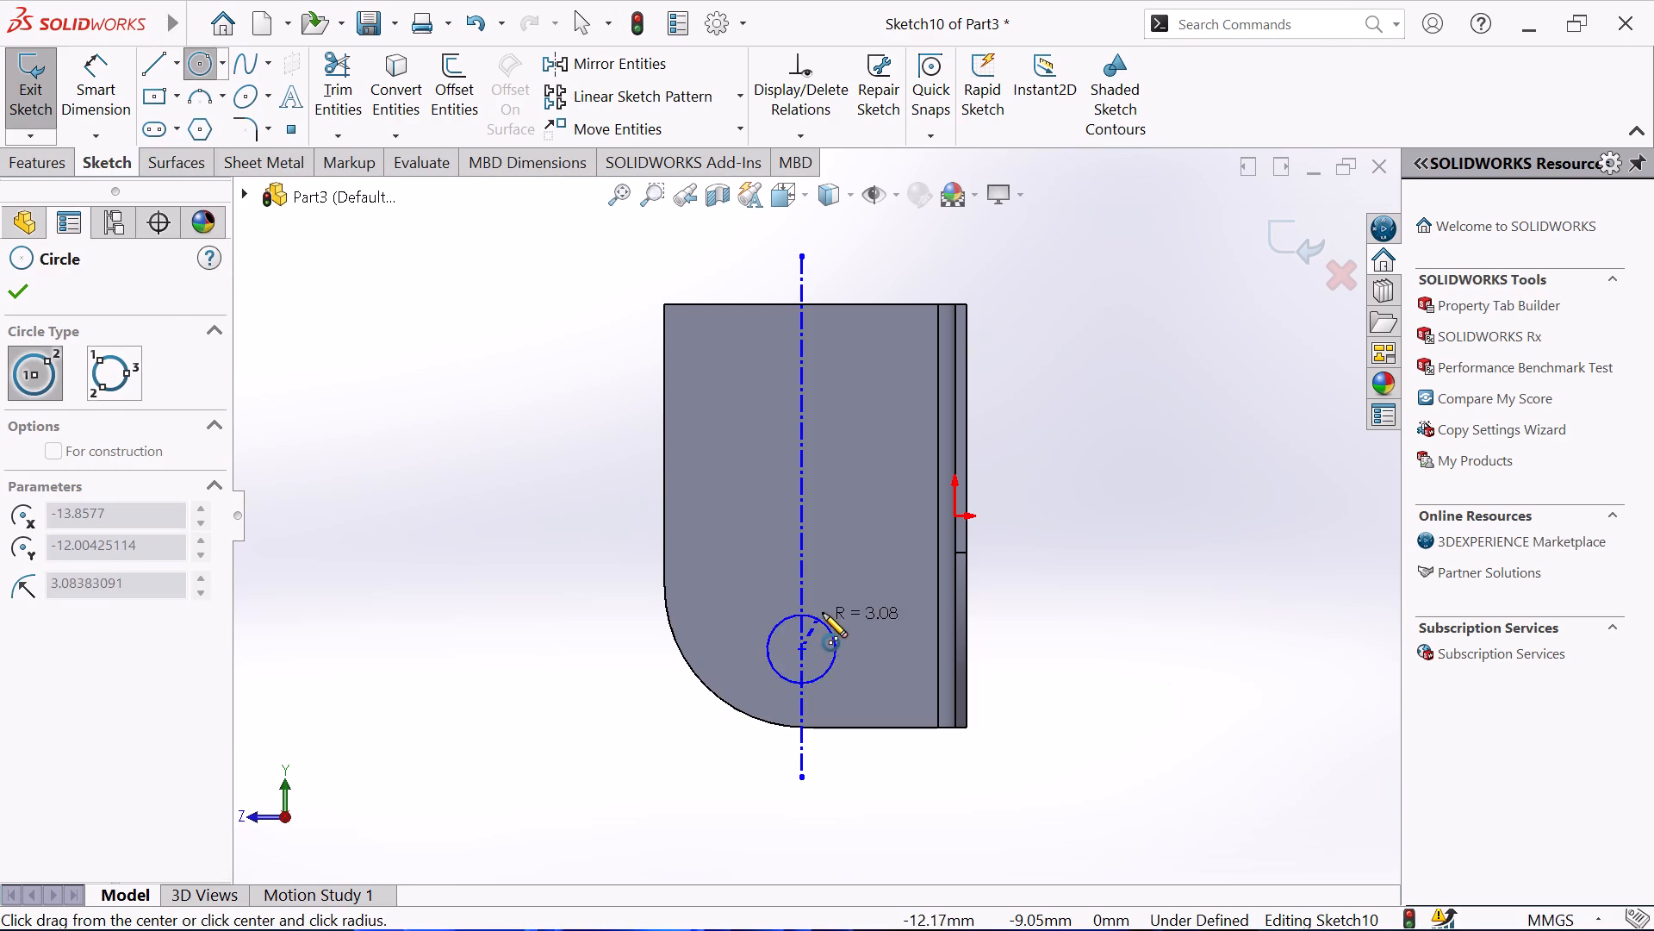
pyautogui.click(825, 607)
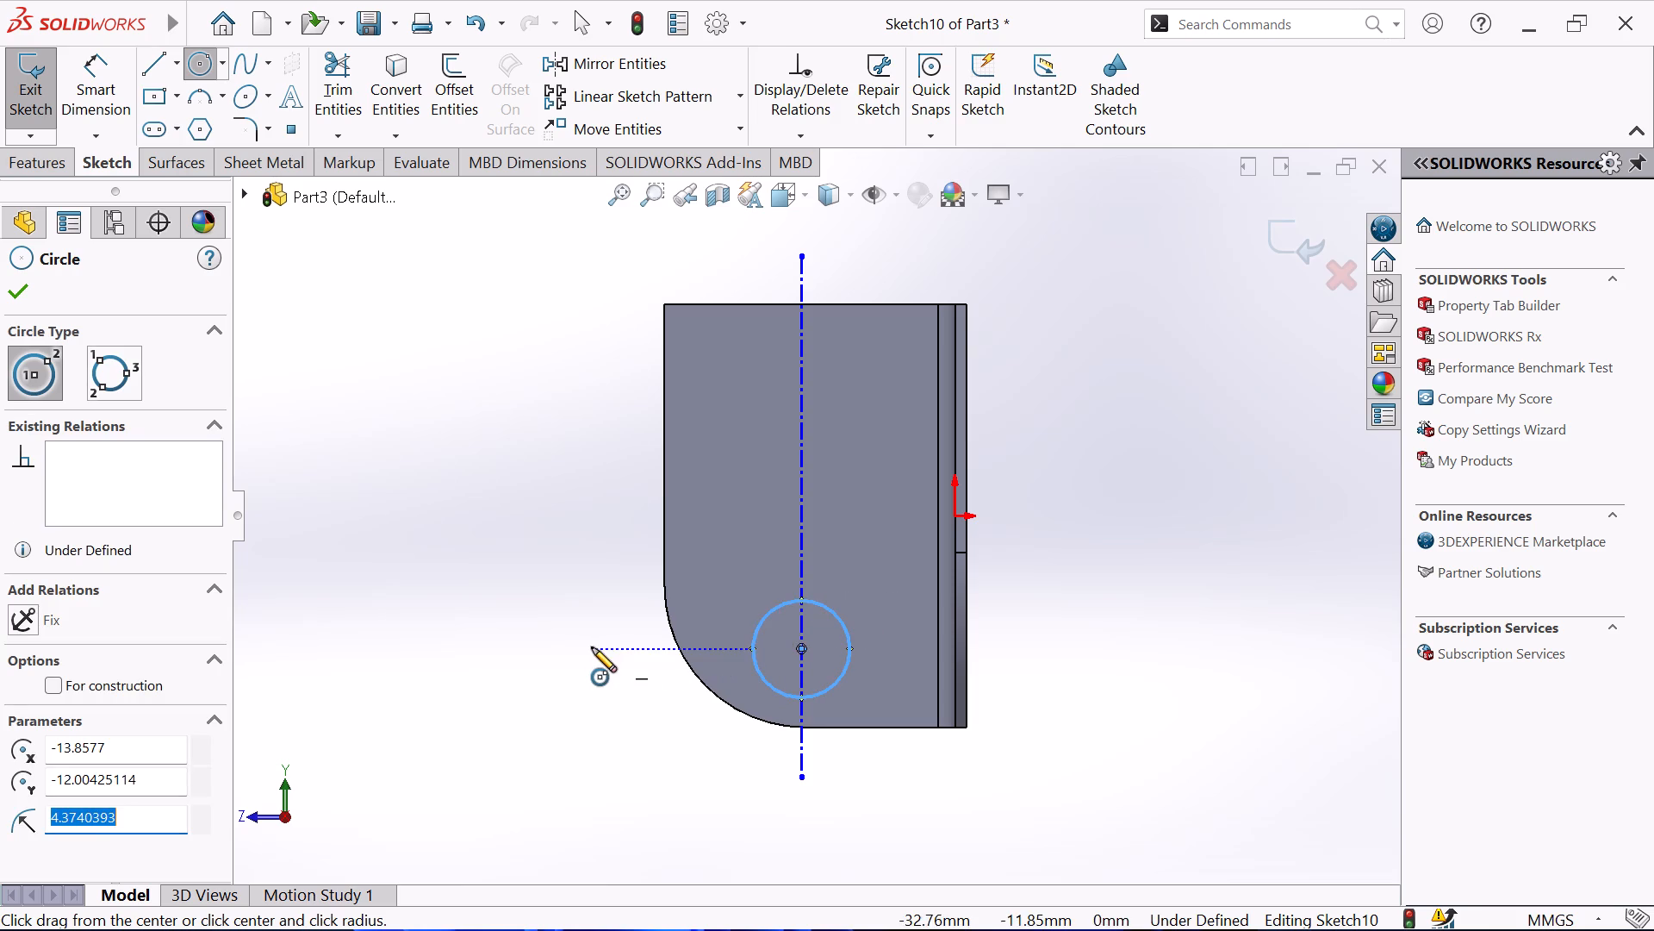
pyautogui.rightClick(590, 647)
pyautogui.click(650, 658)
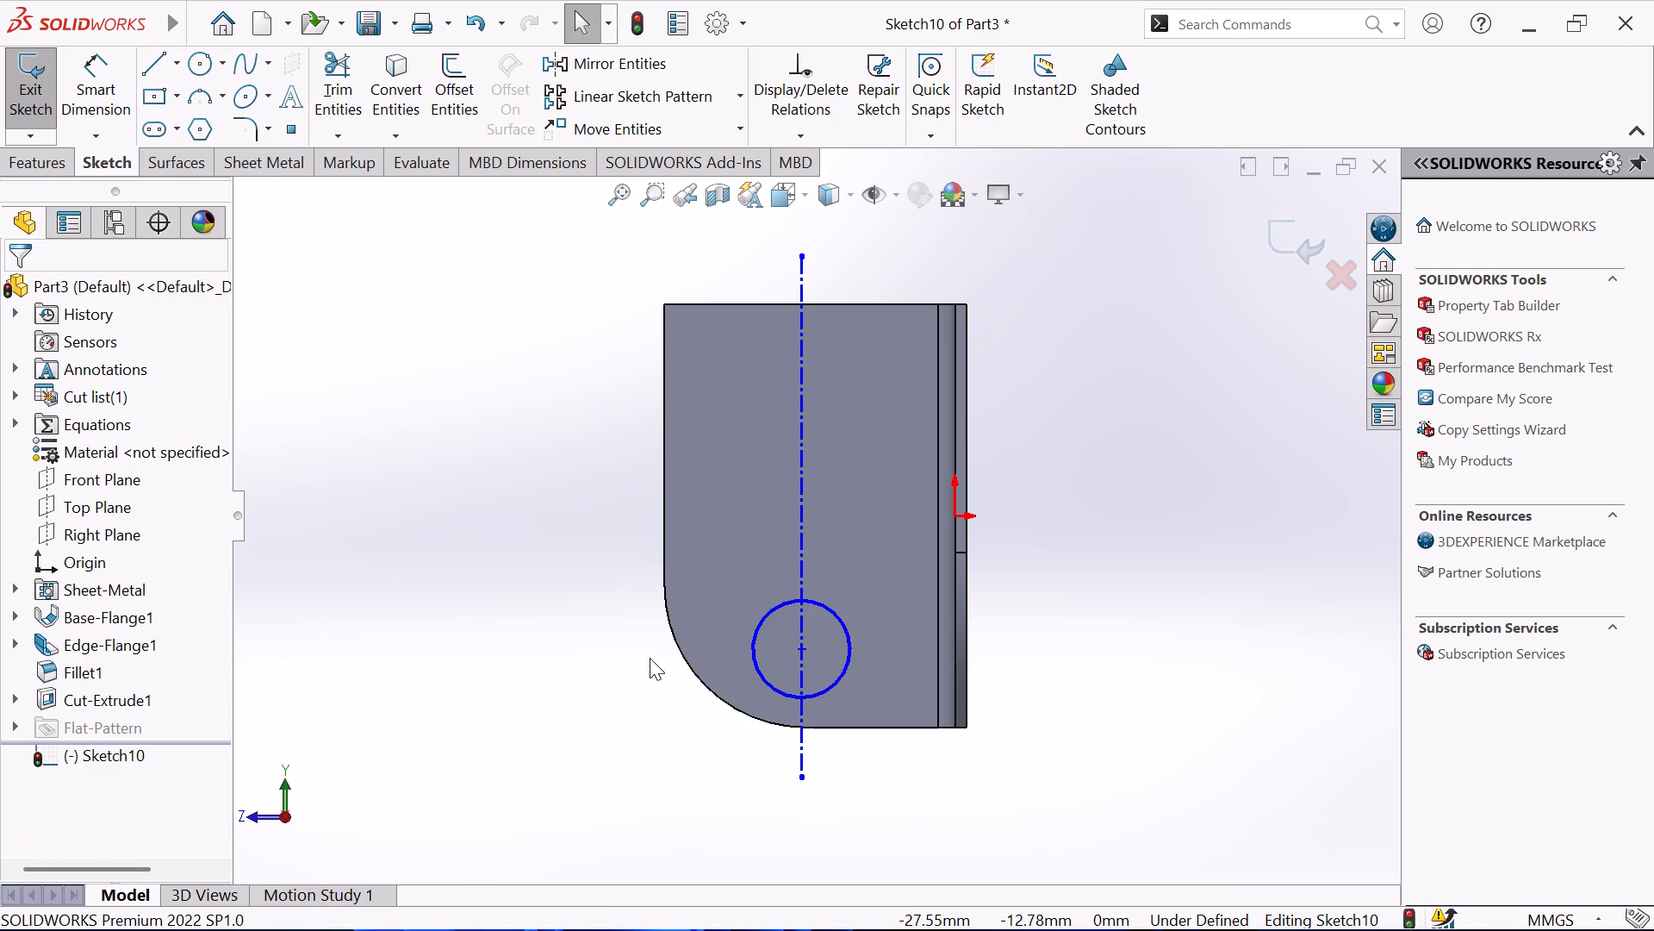
# Dimension the circle on the edge flange with a diameter of 5.334*2 mm.
pyautogui.click(109, 82)
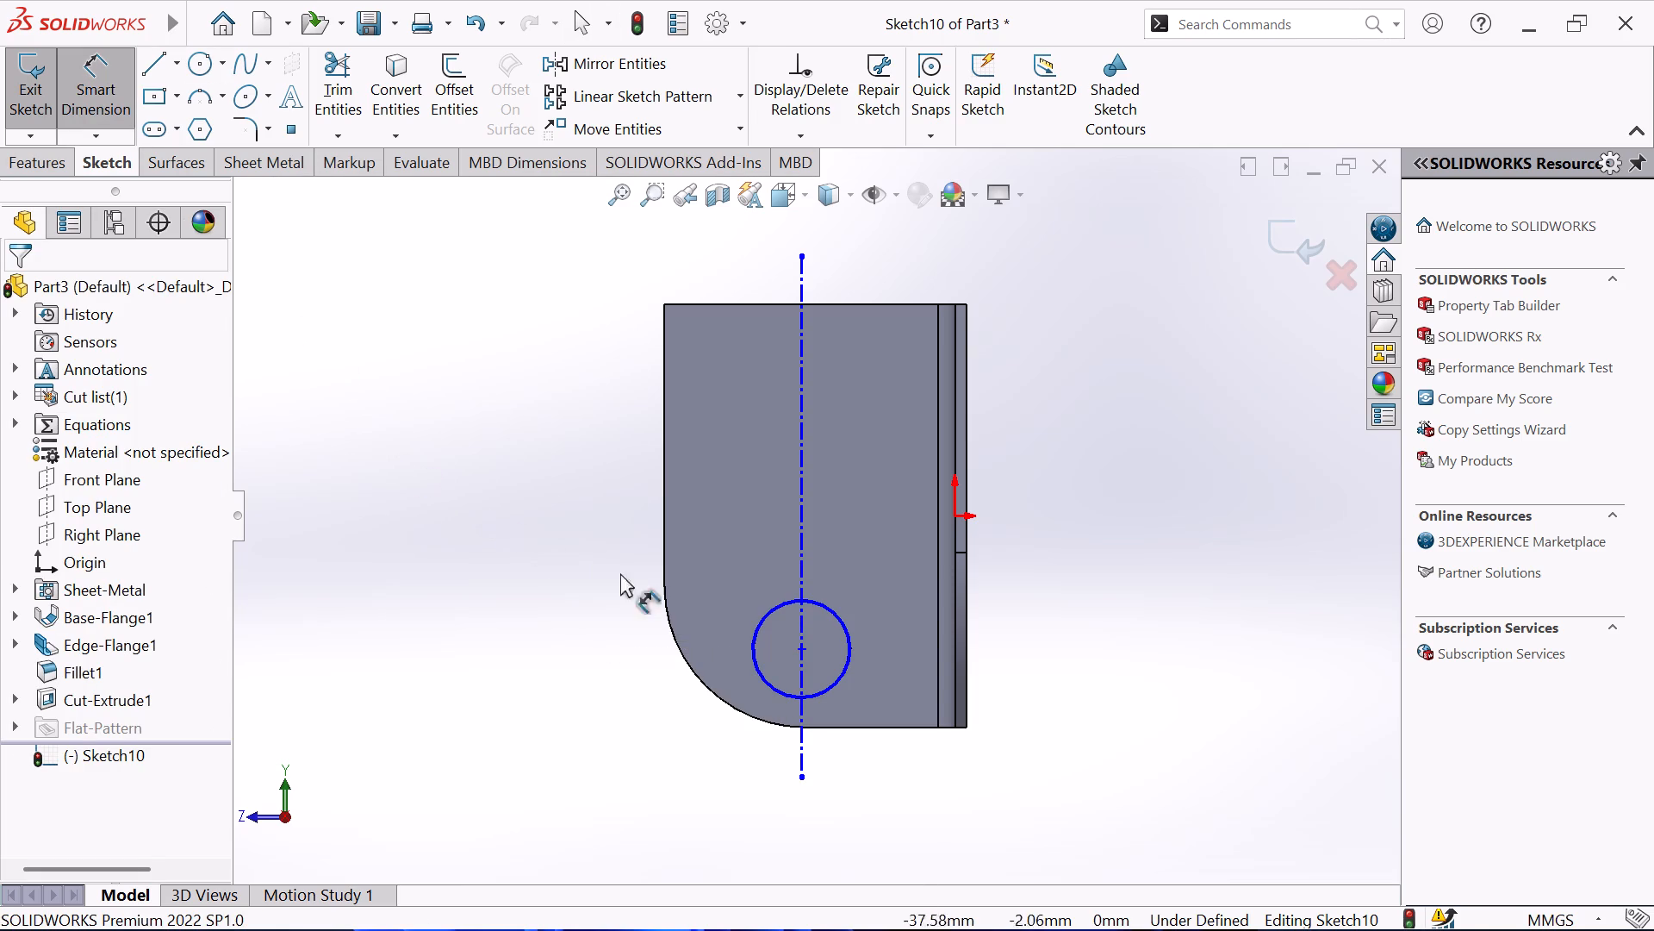
pyautogui.click(761, 623)
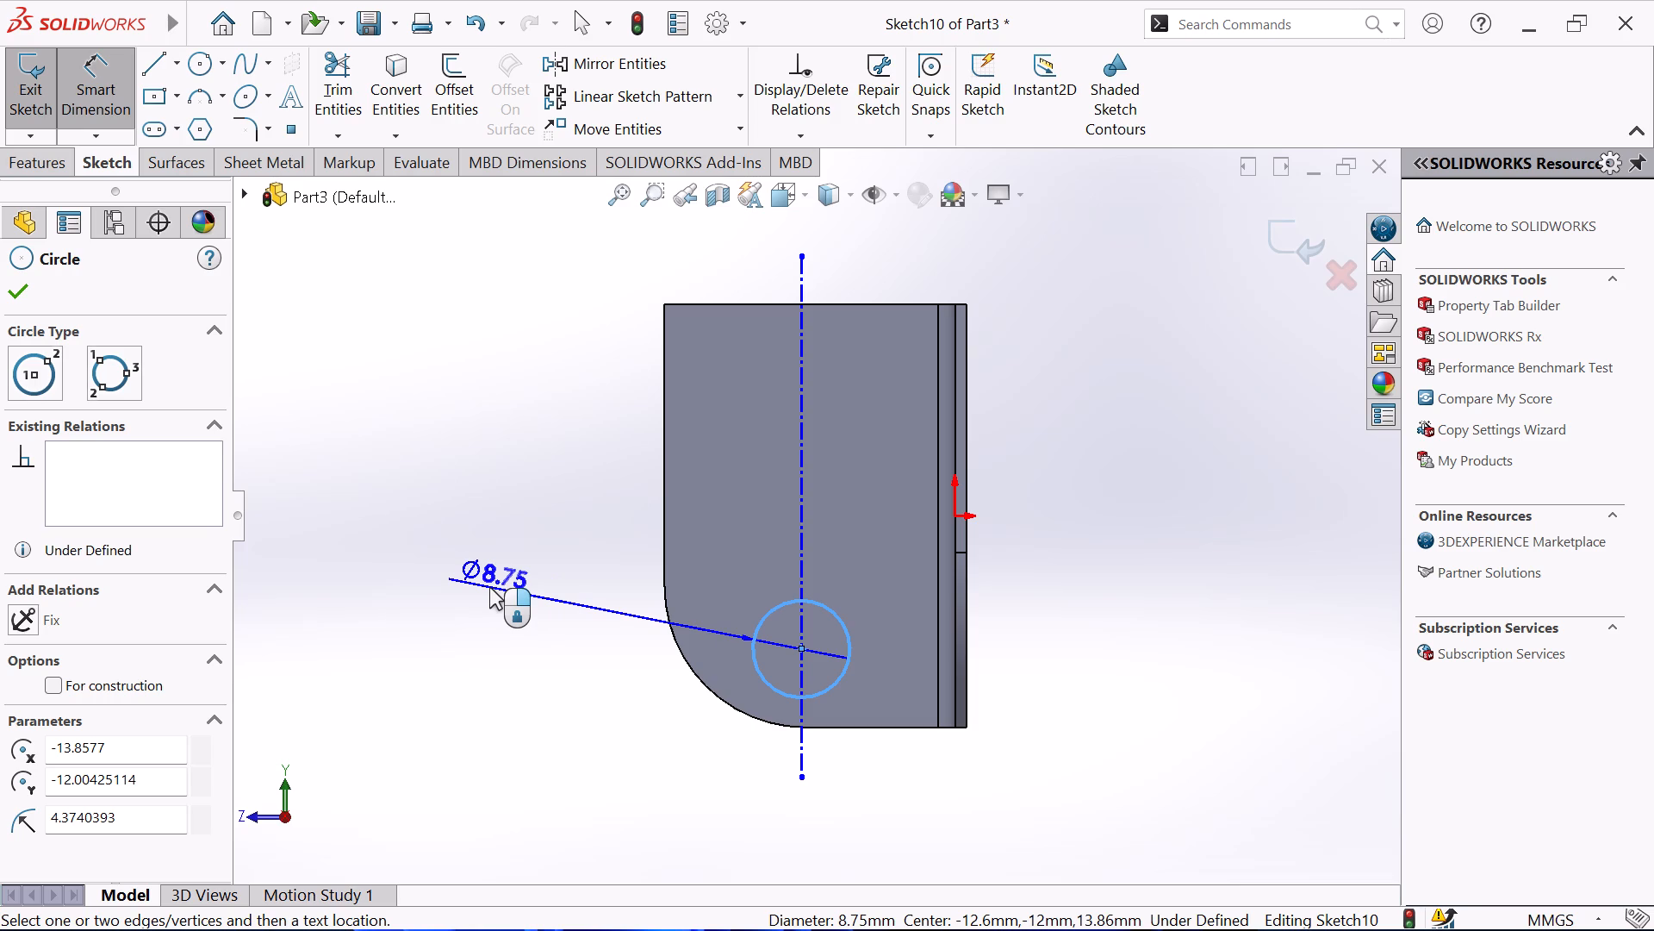
pyautogui.click(489, 587)
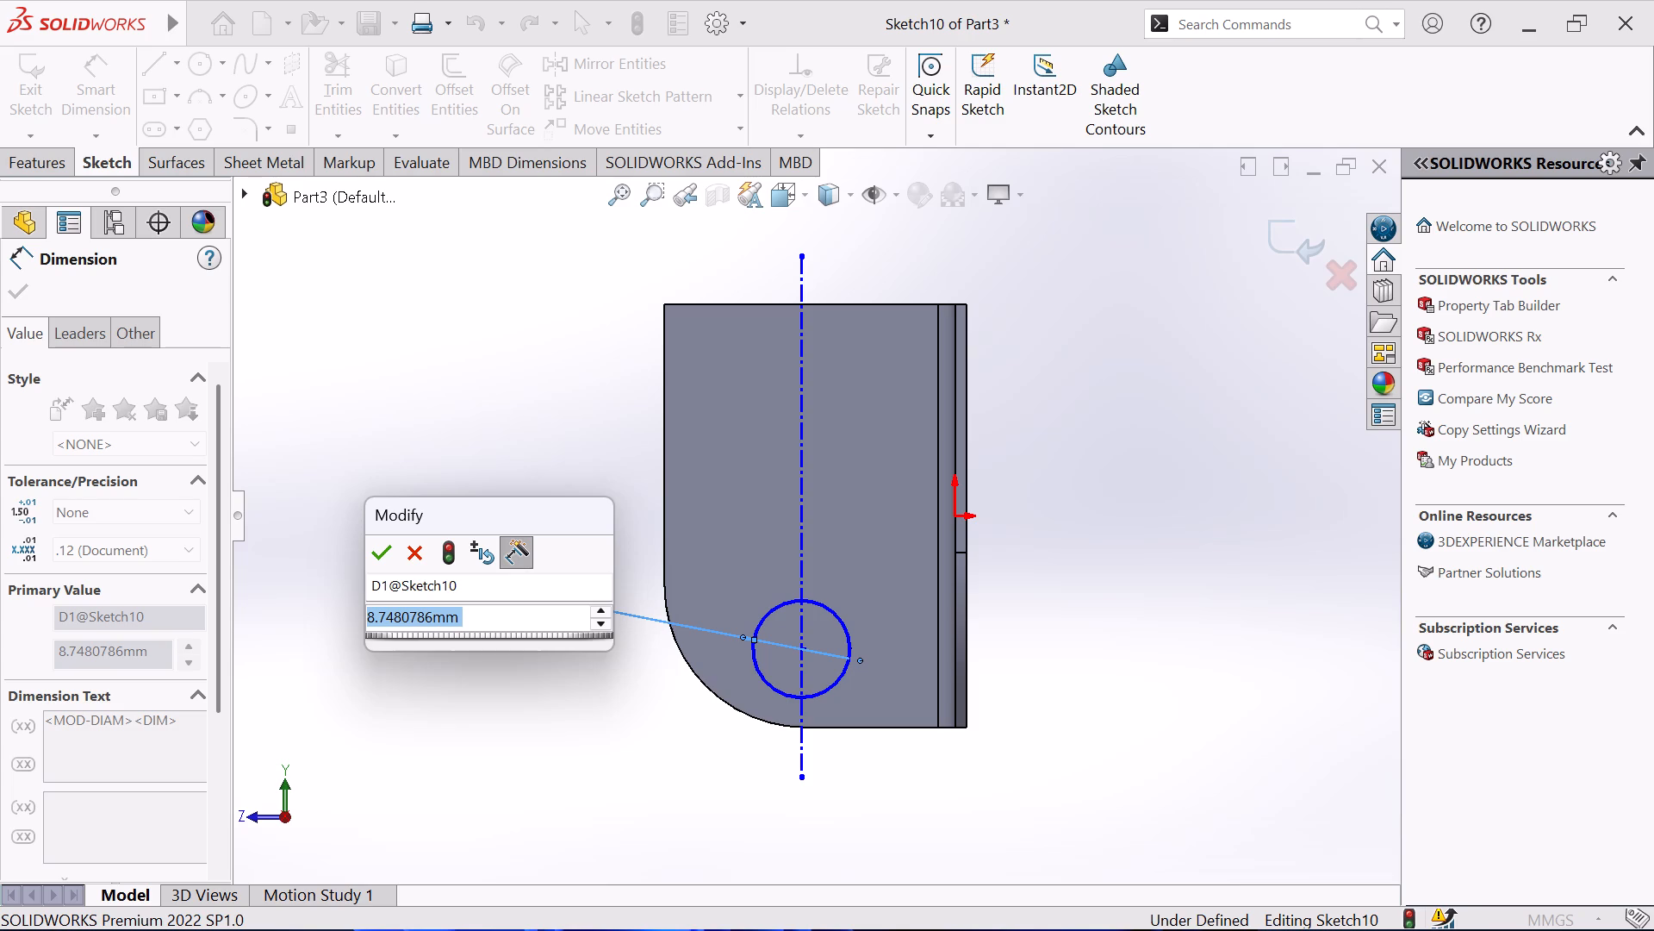
pyautogui.write('5.')
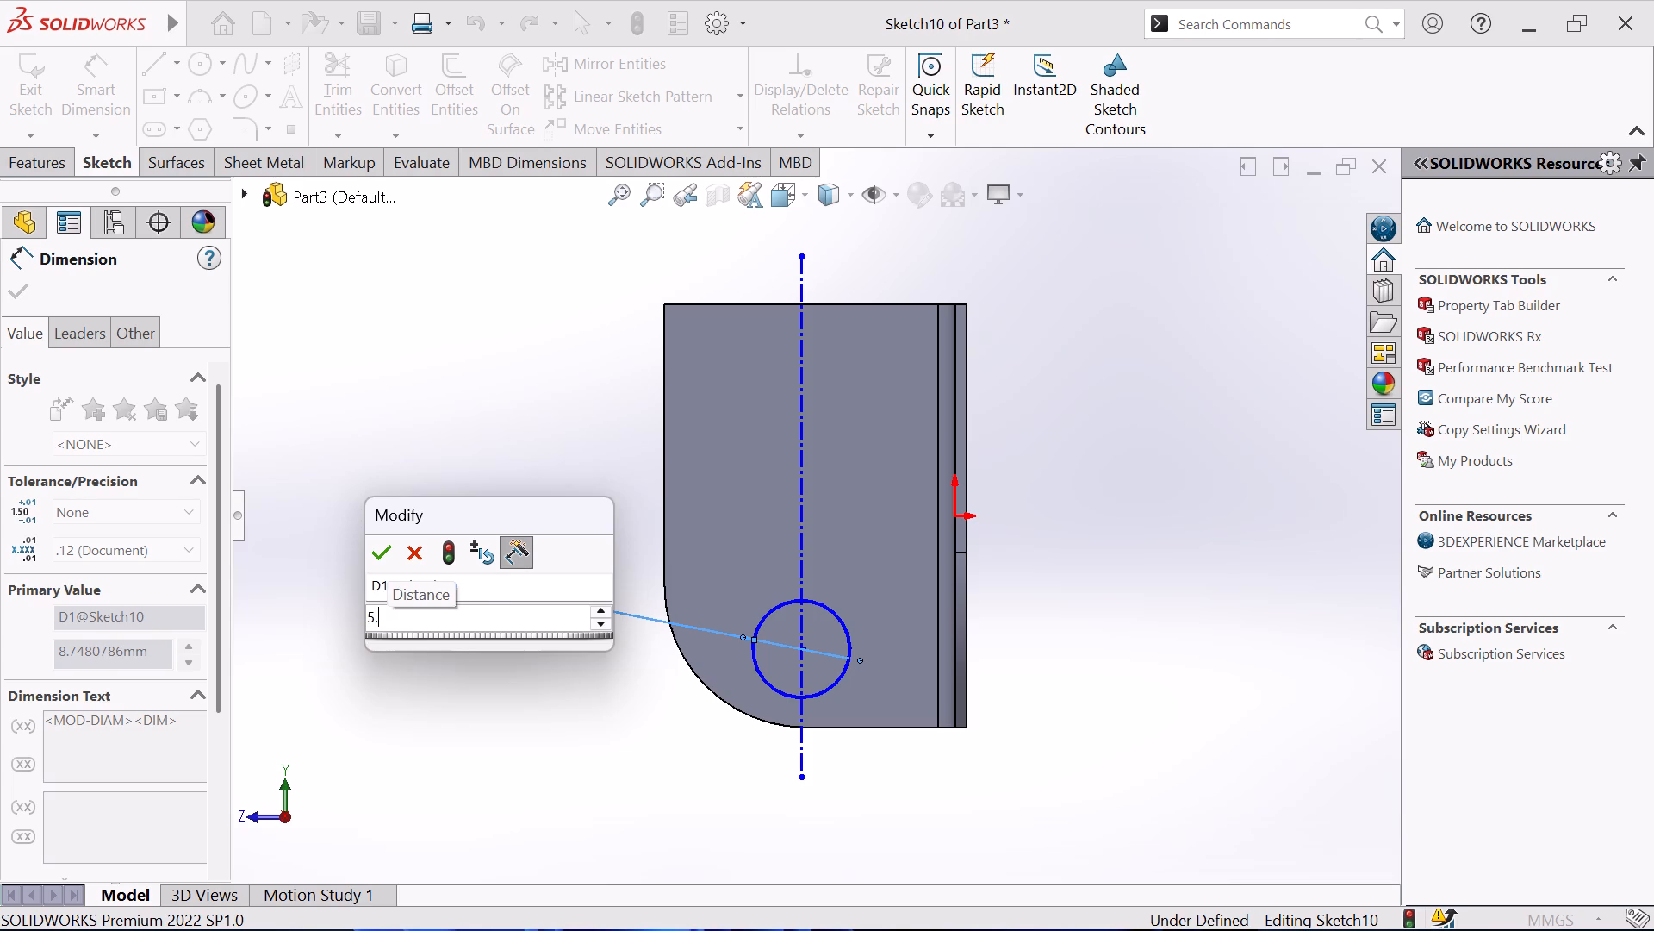
pyautogui.write('33')
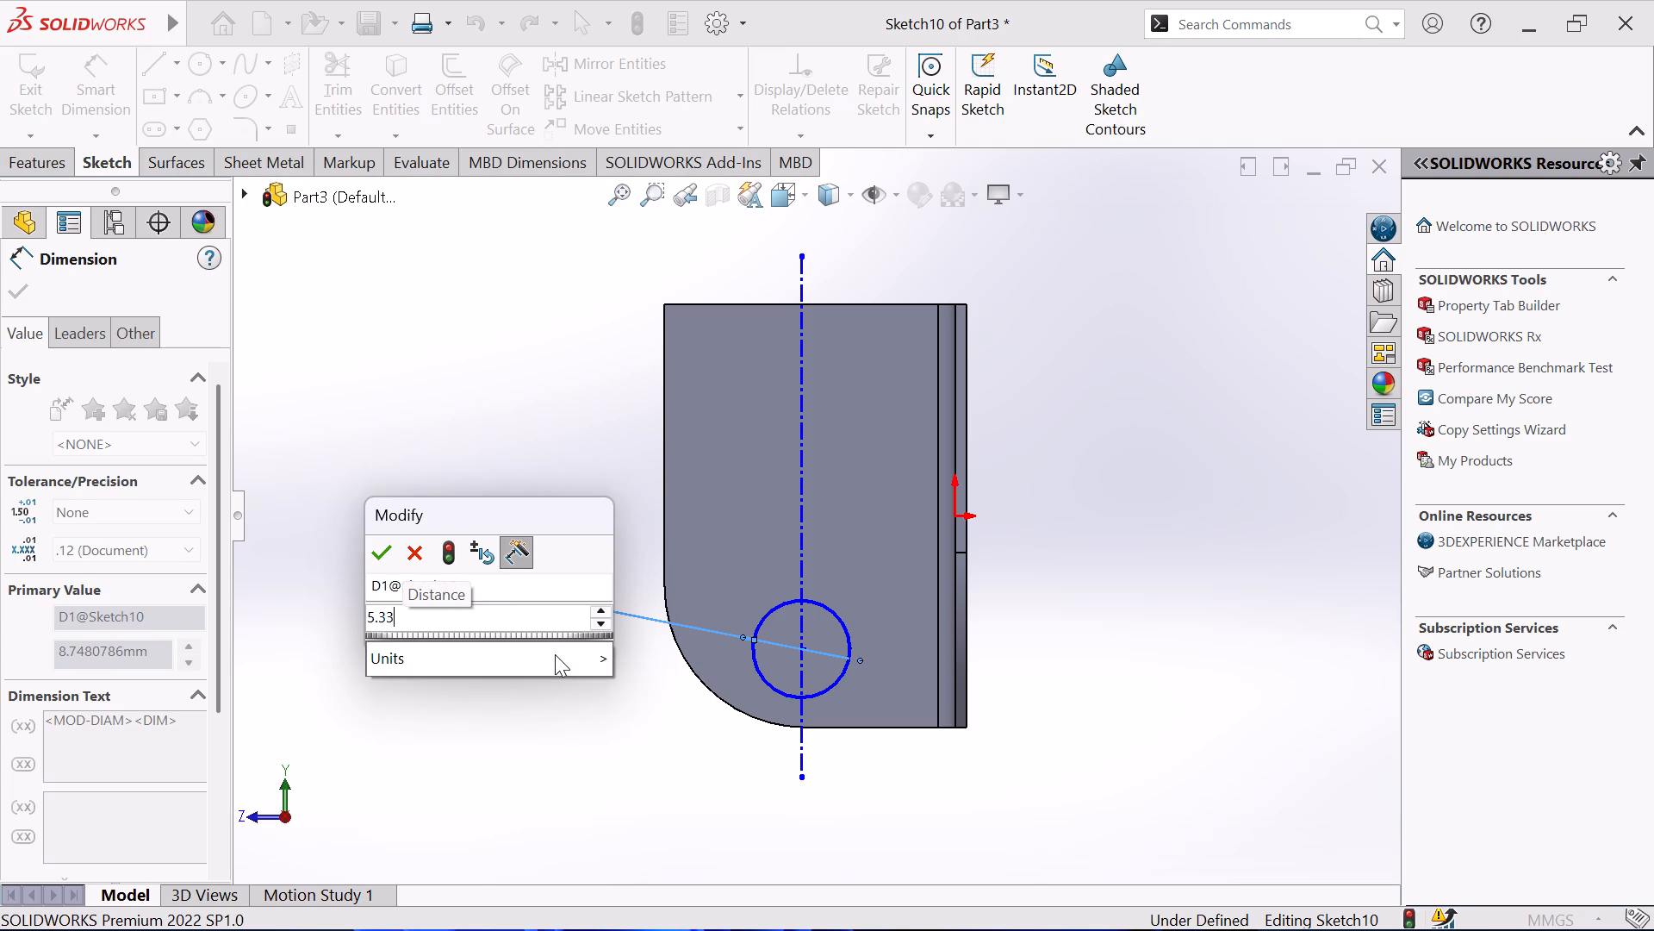
pyautogui.press('4')
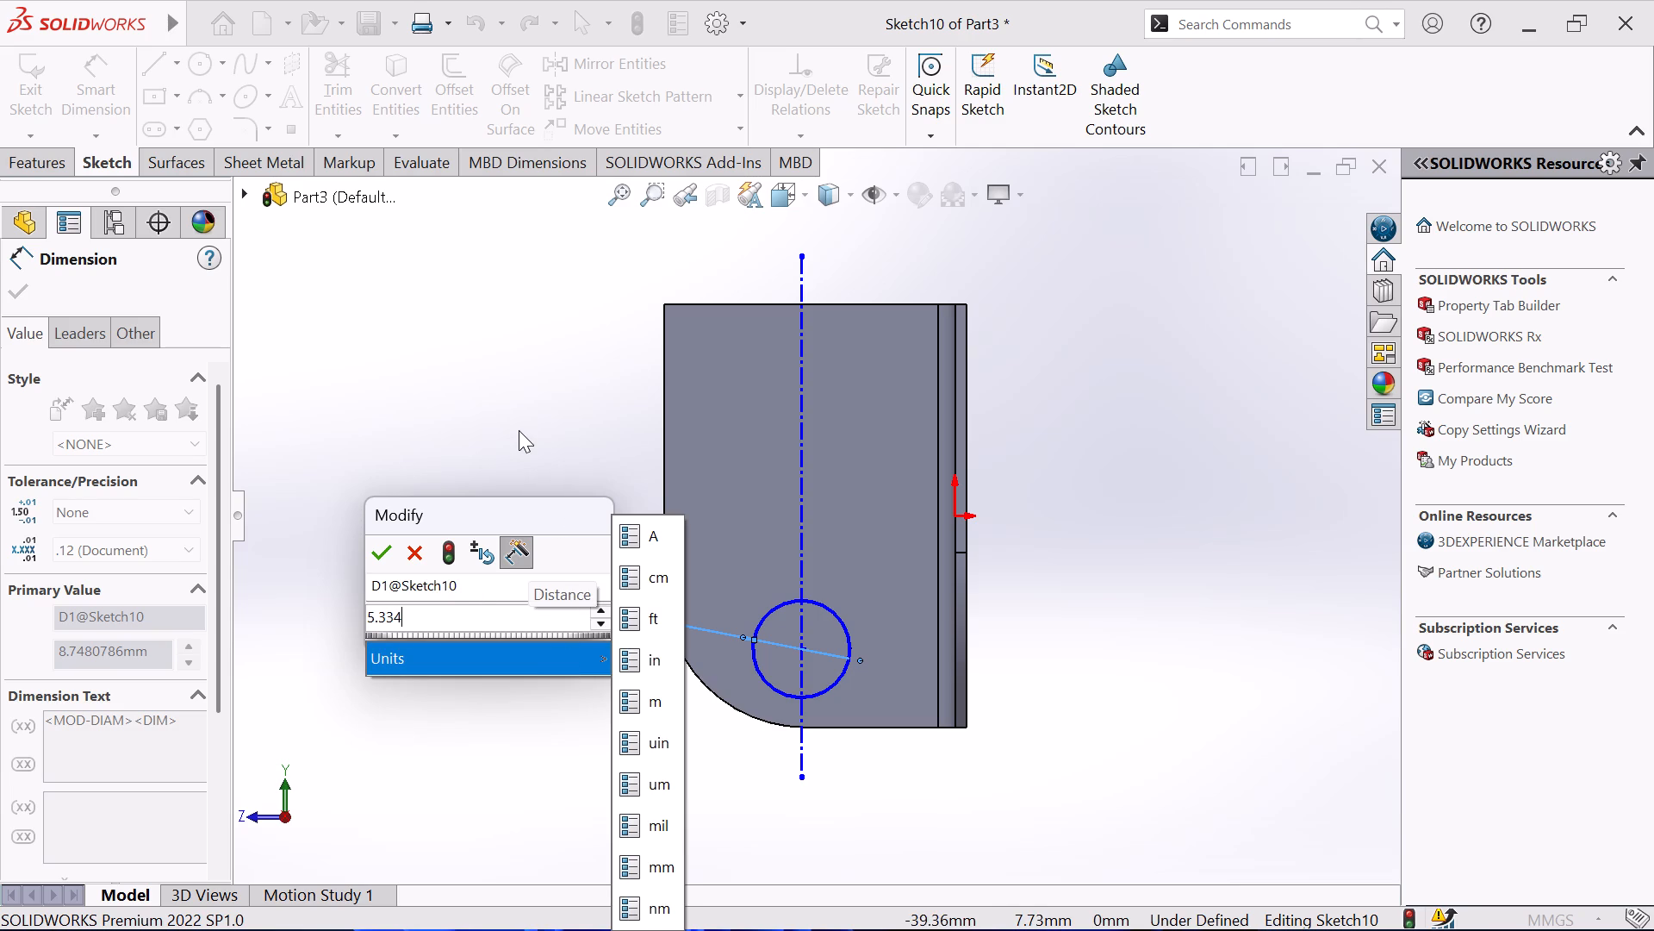
pyautogui.hotkey('shift', '*')
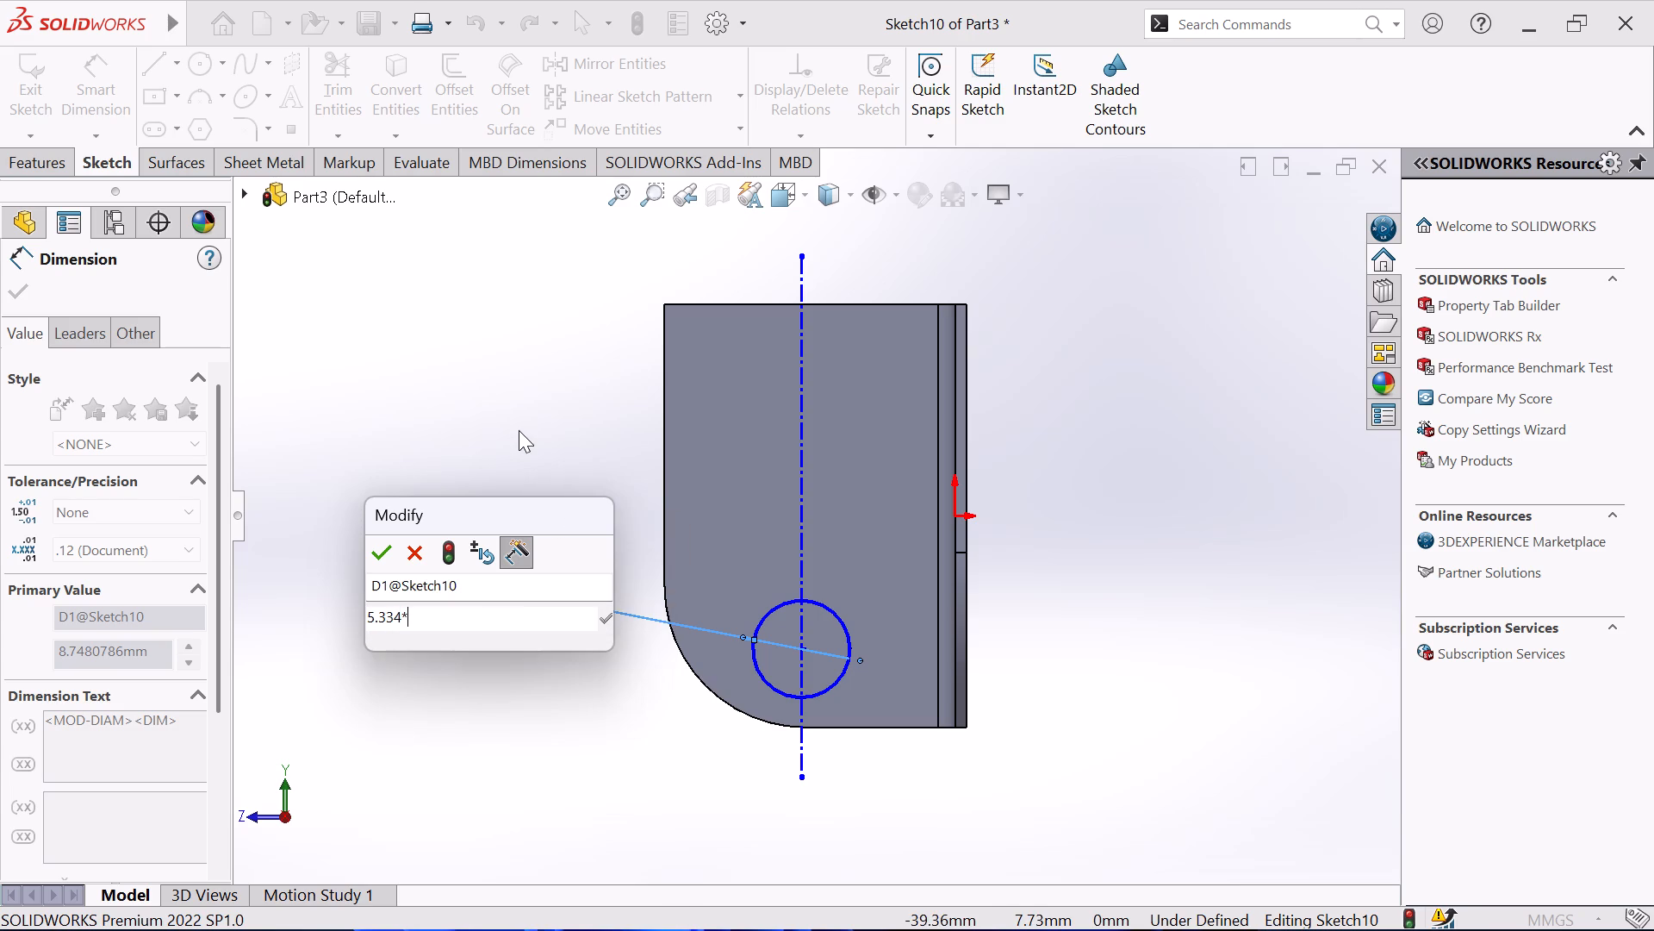
pyautogui.press('2')
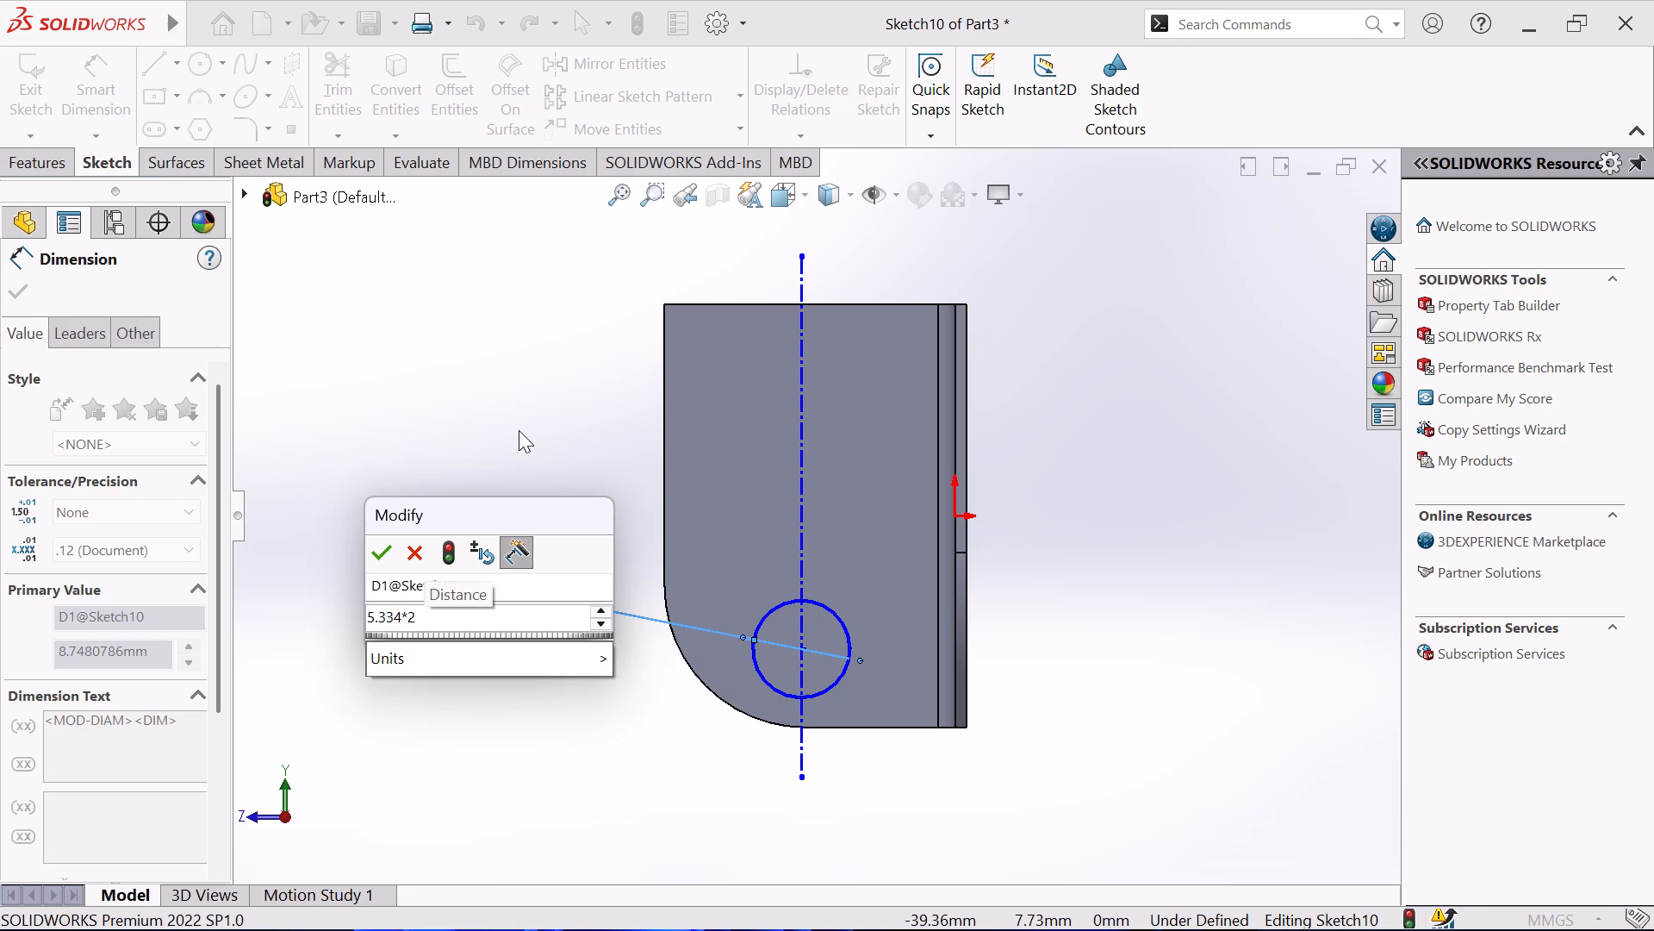
pyautogui.press('Return')
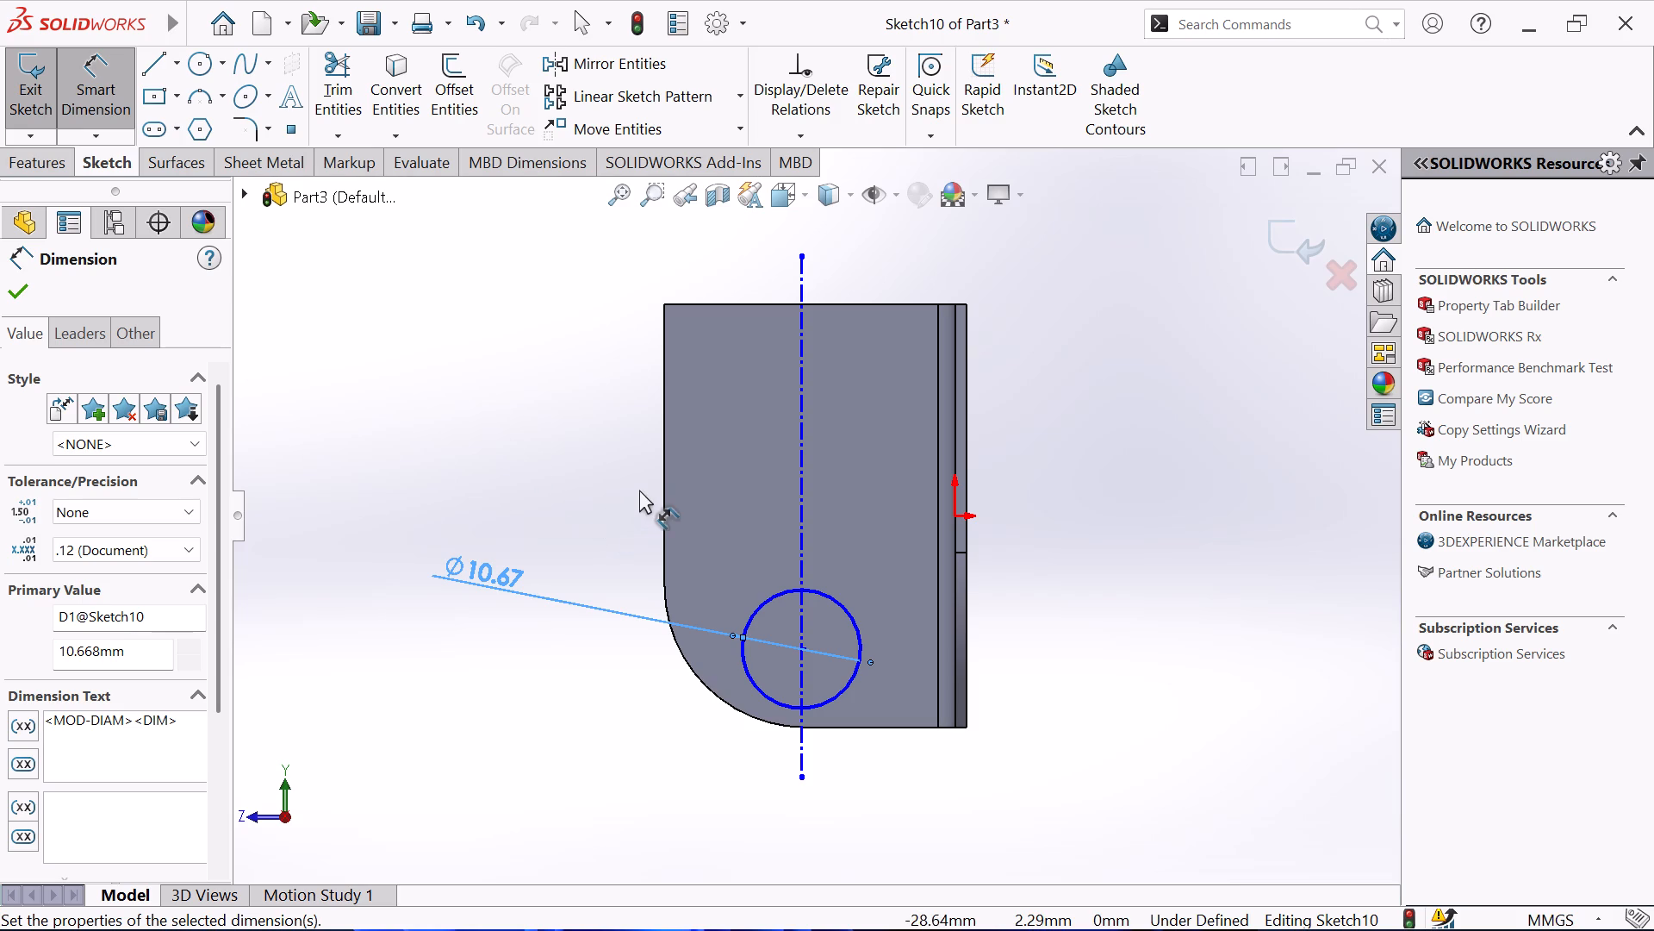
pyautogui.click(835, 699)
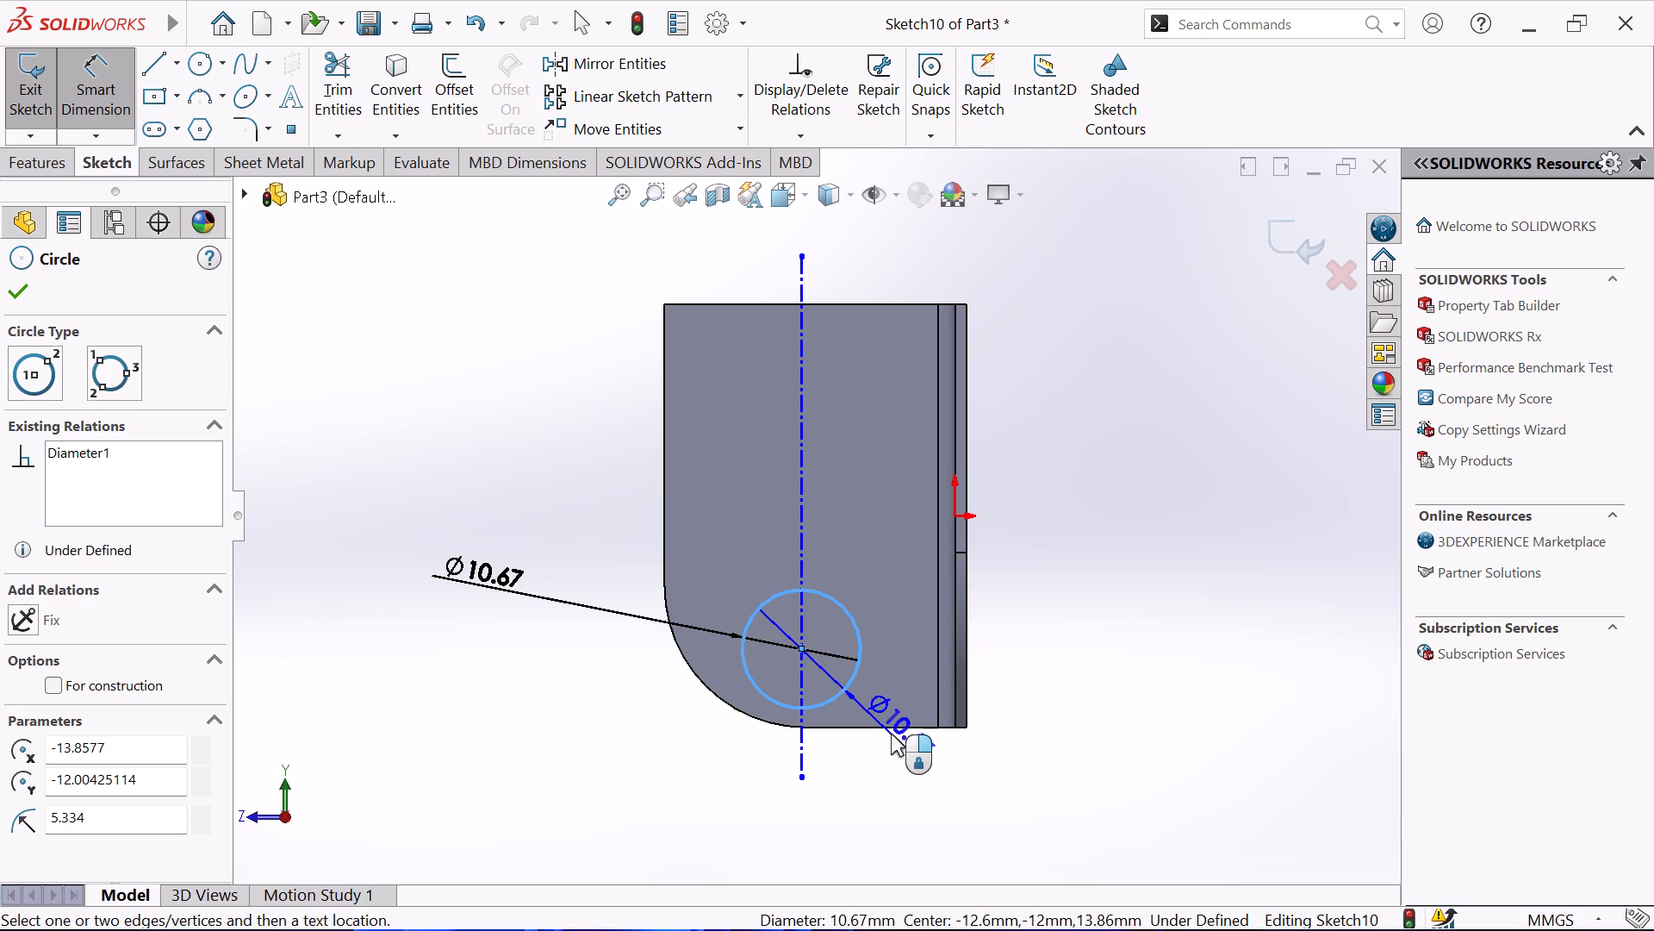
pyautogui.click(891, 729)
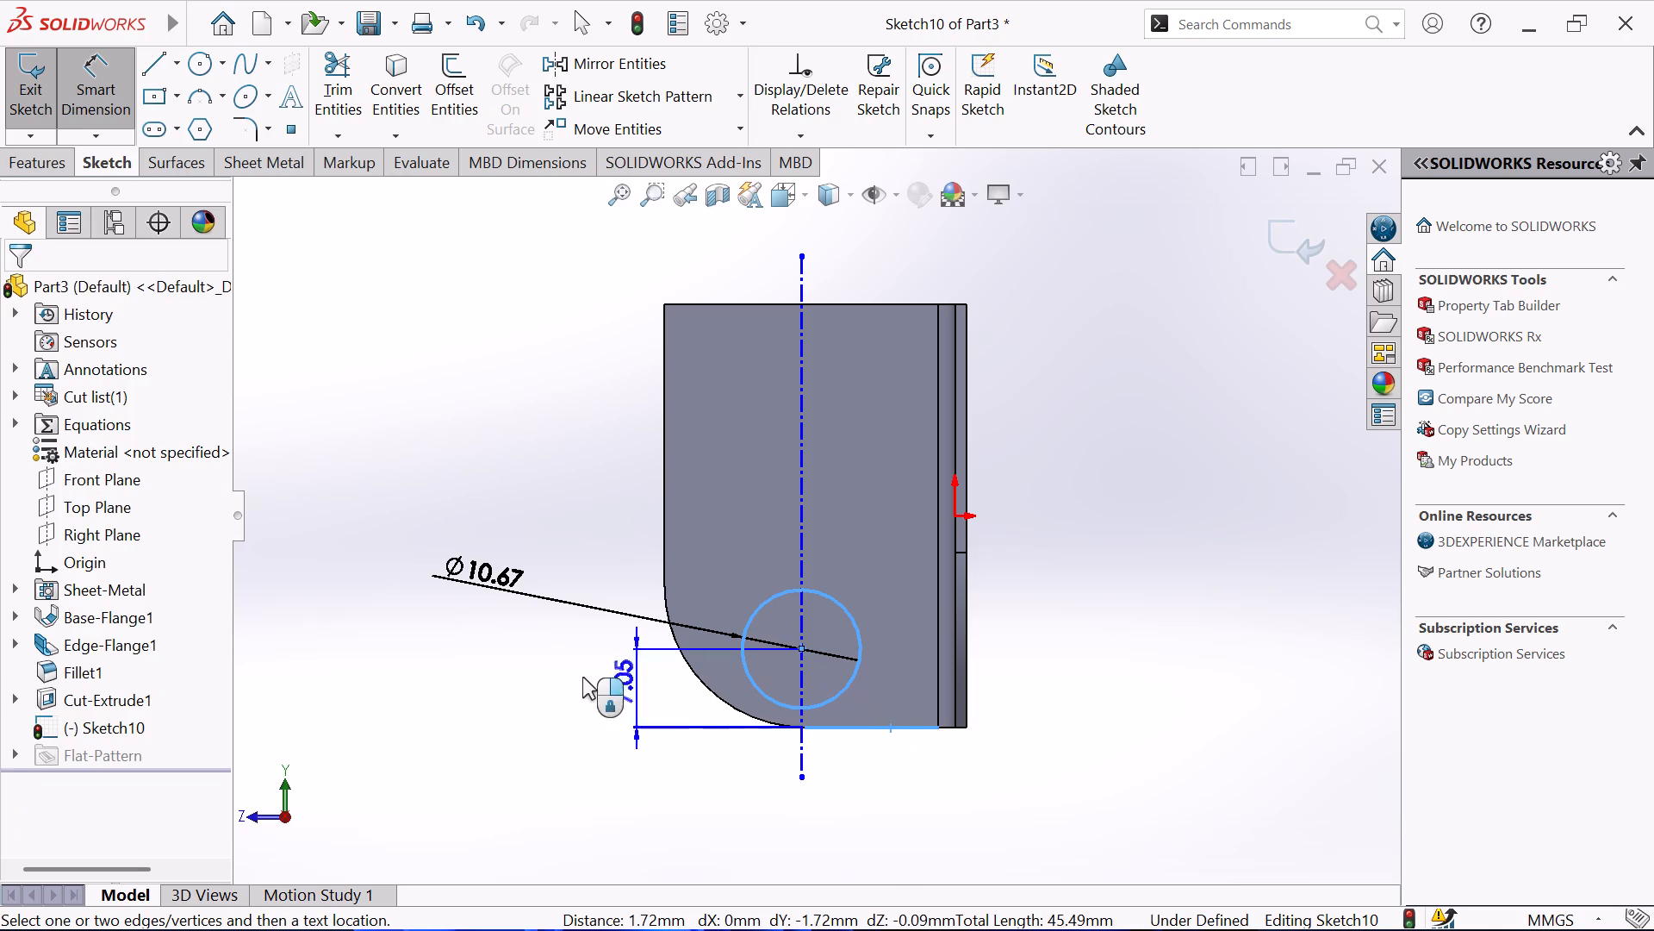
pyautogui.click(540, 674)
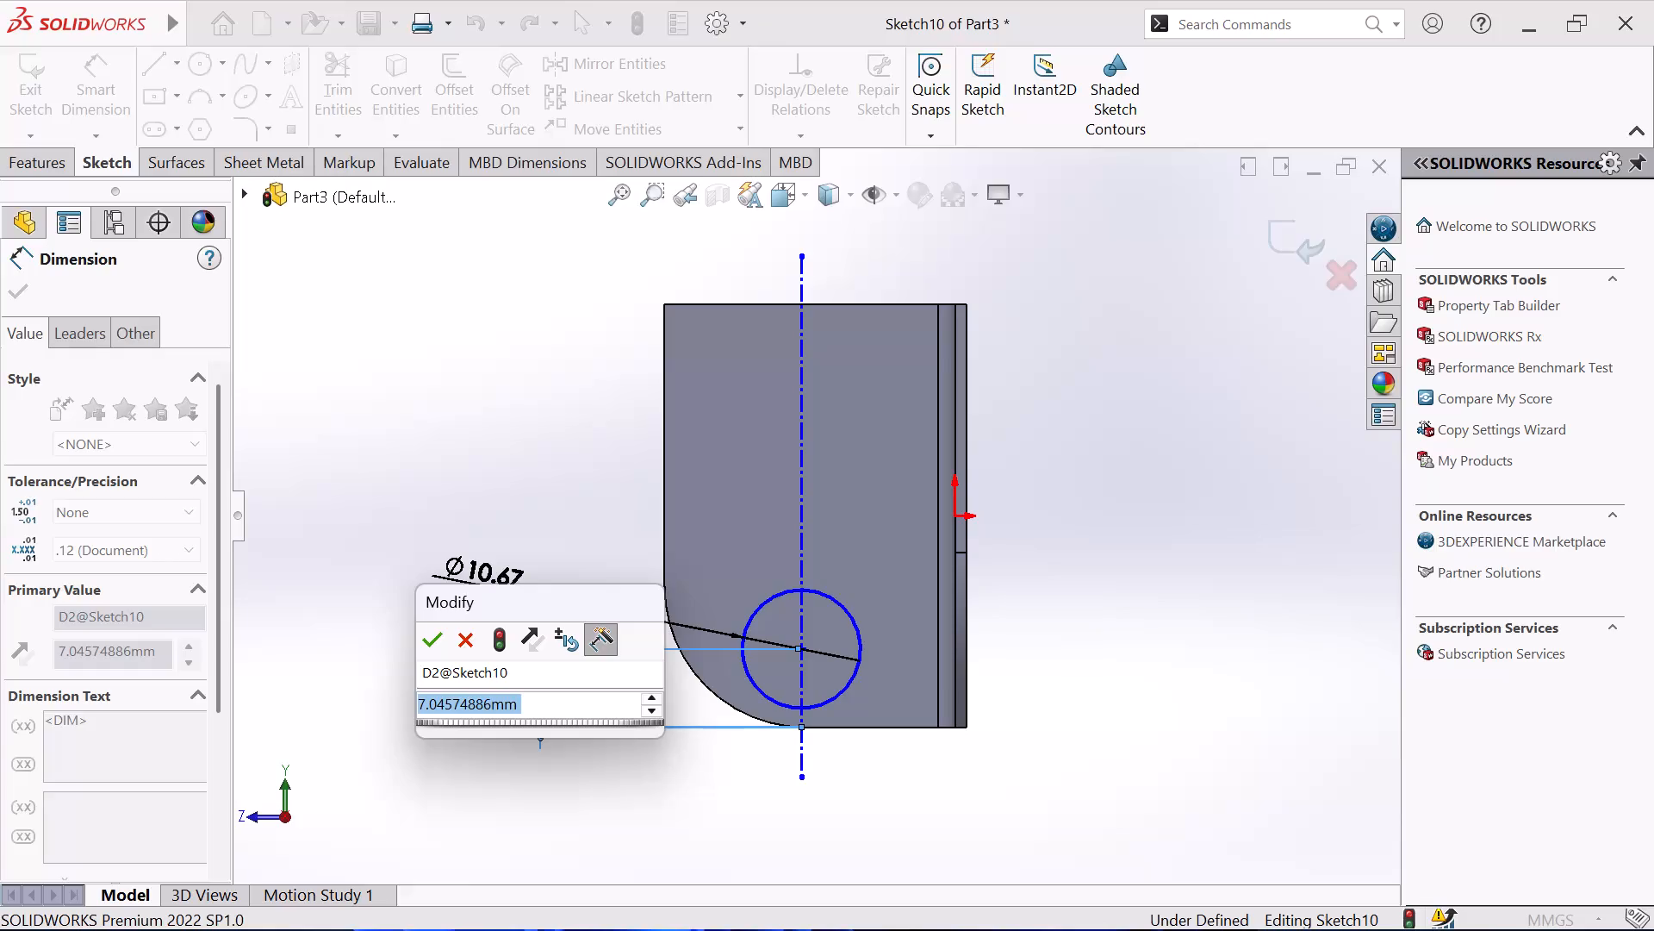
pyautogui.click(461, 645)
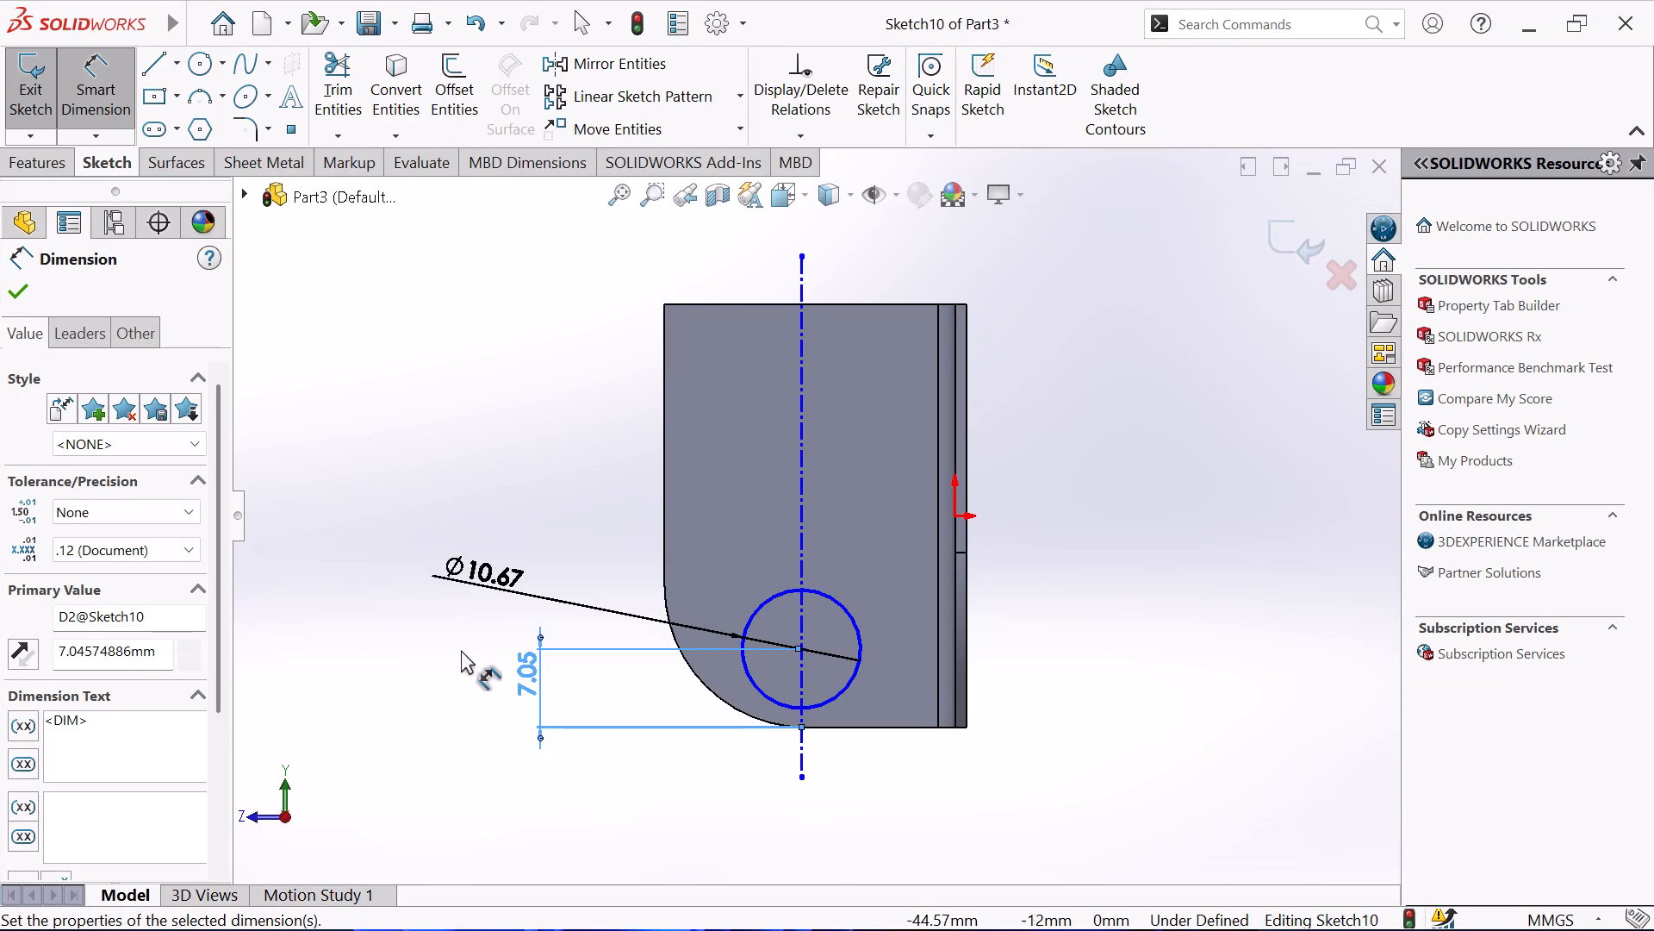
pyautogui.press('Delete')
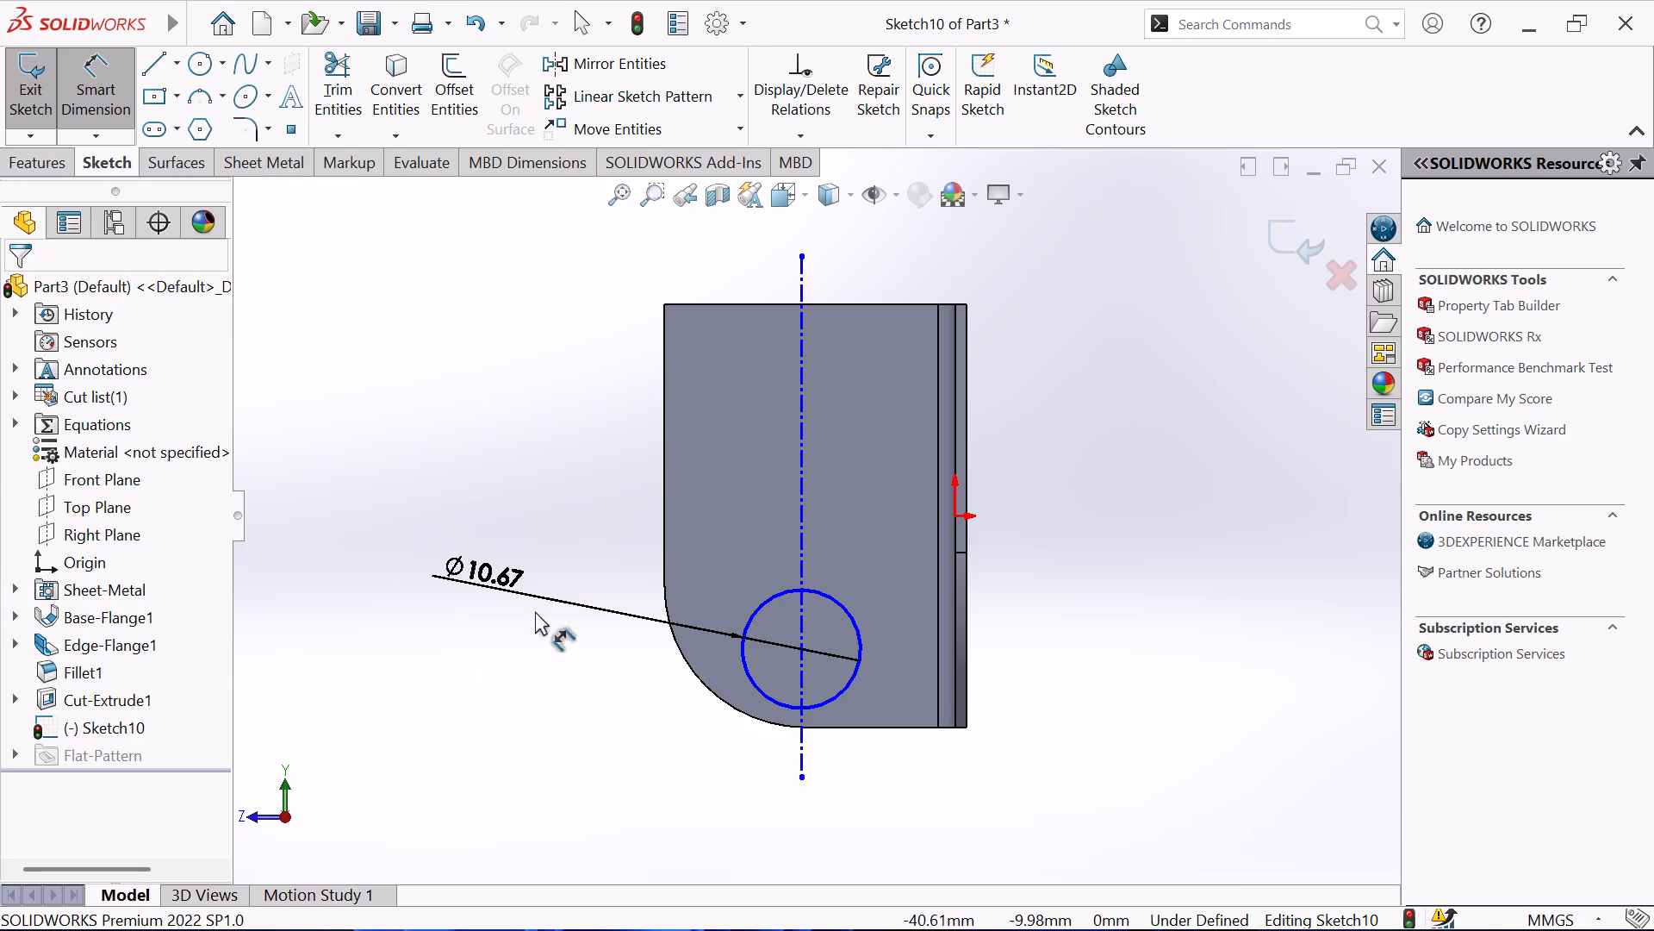
# Dimension the circle's centre 25.4 mm from the edge flange's straight short edge opposite the rounded end.
pyautogui.click(764, 303)
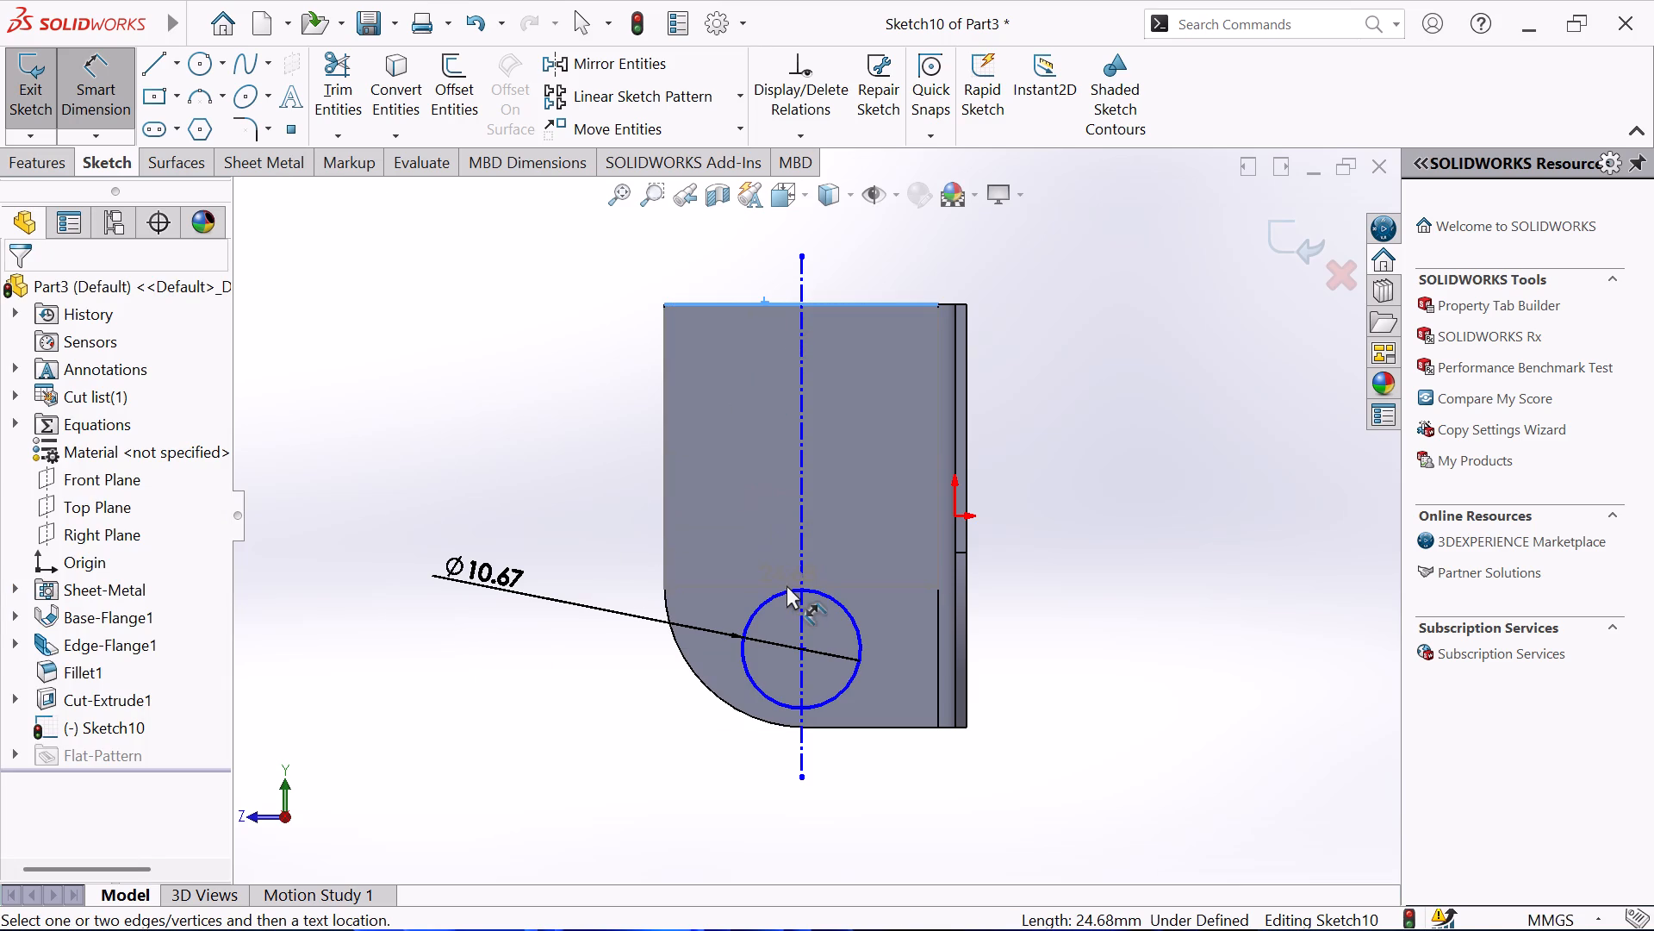
pyautogui.click(787, 589)
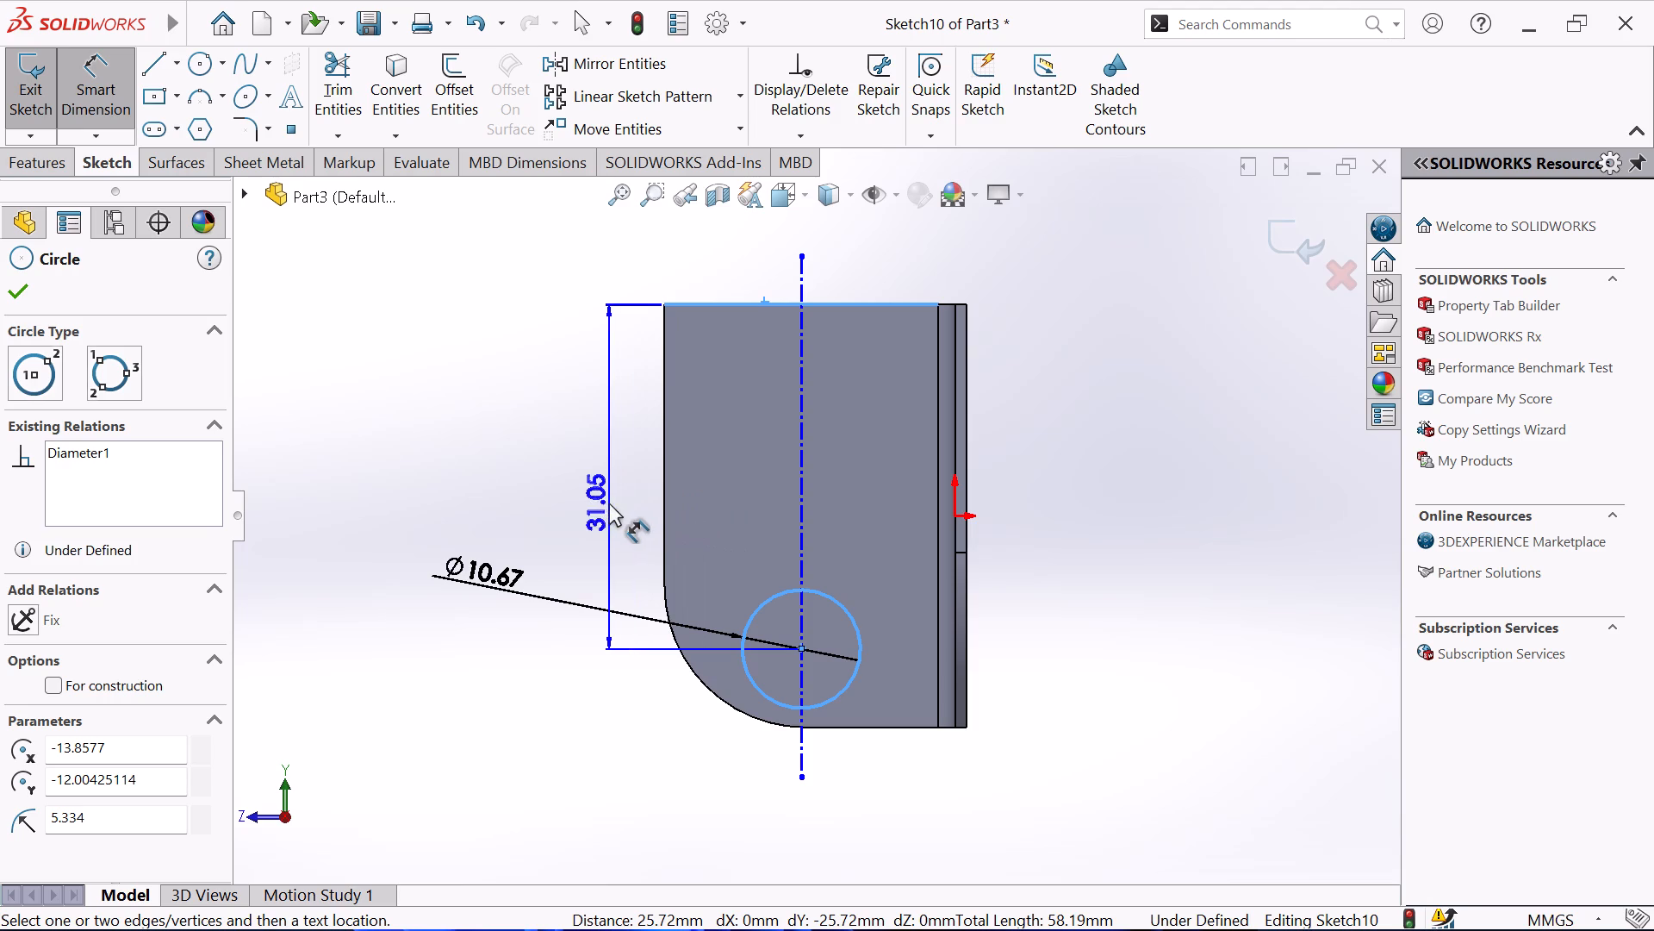
pyautogui.click(586, 503)
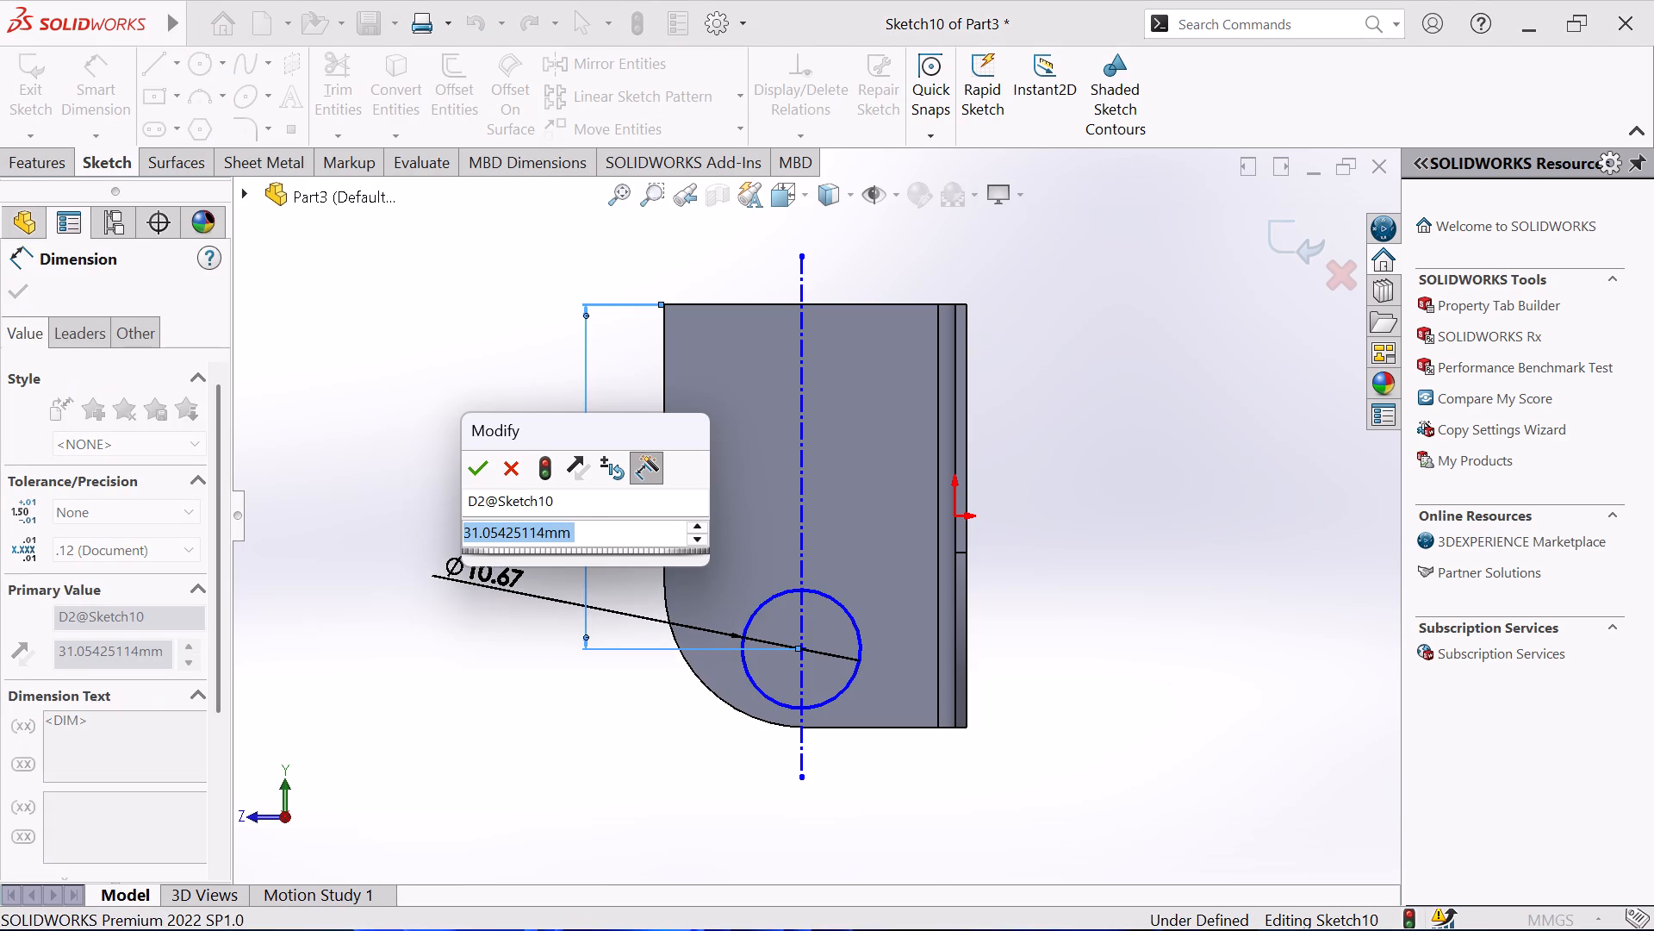
pyautogui.write('25.')
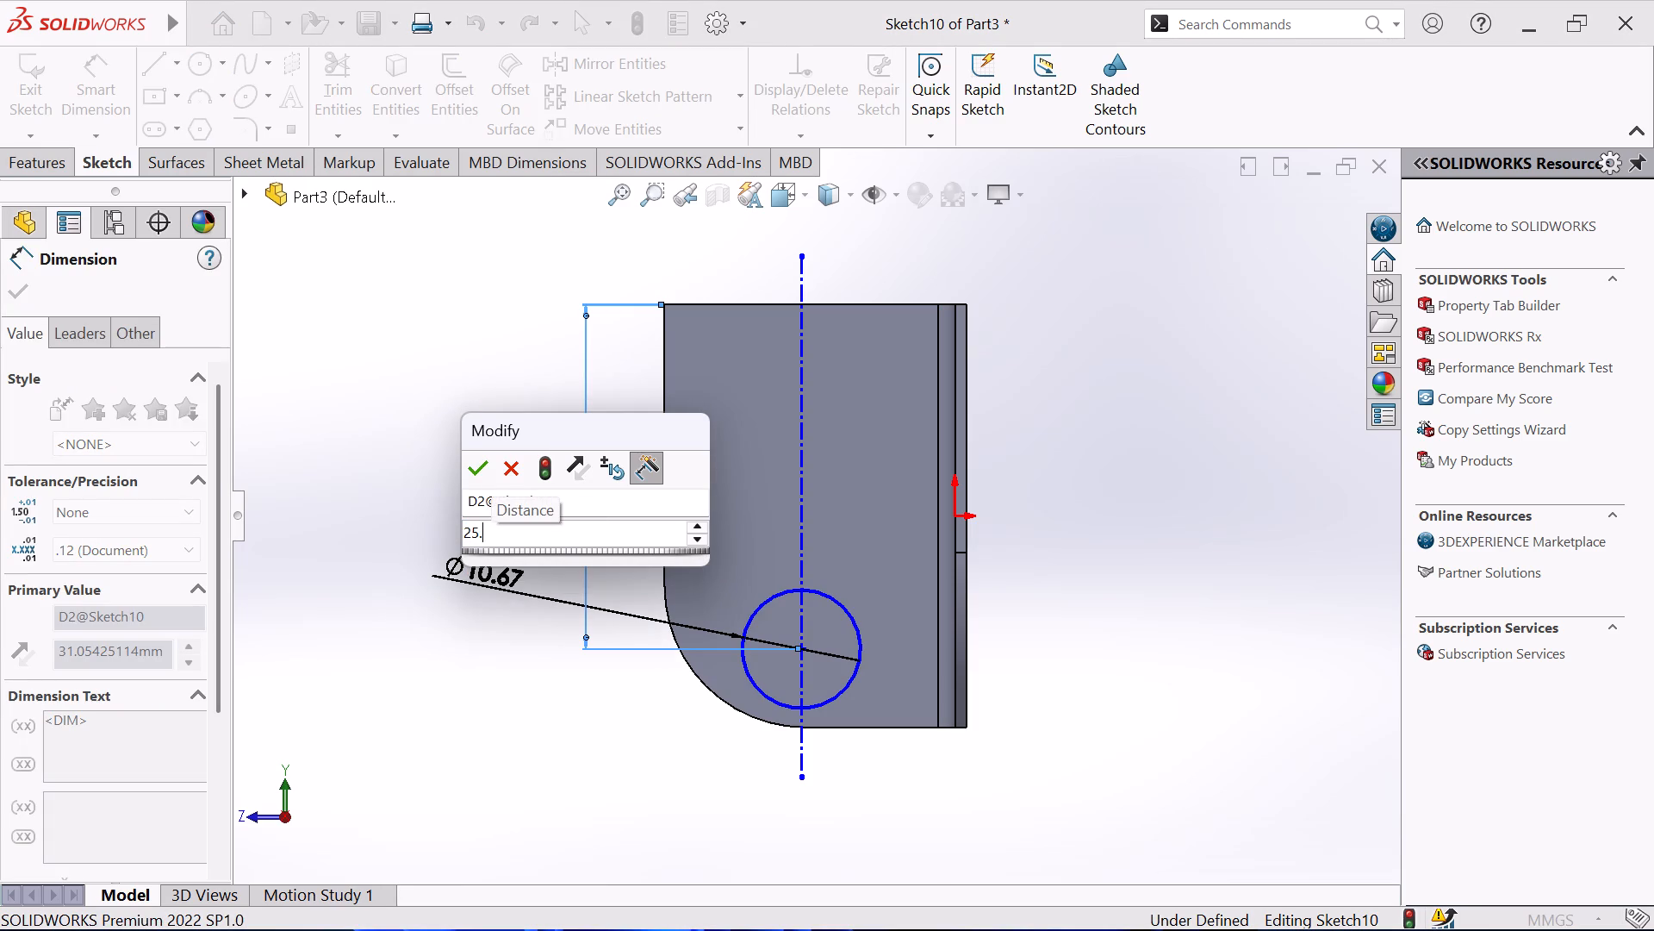
pyautogui.press('4')
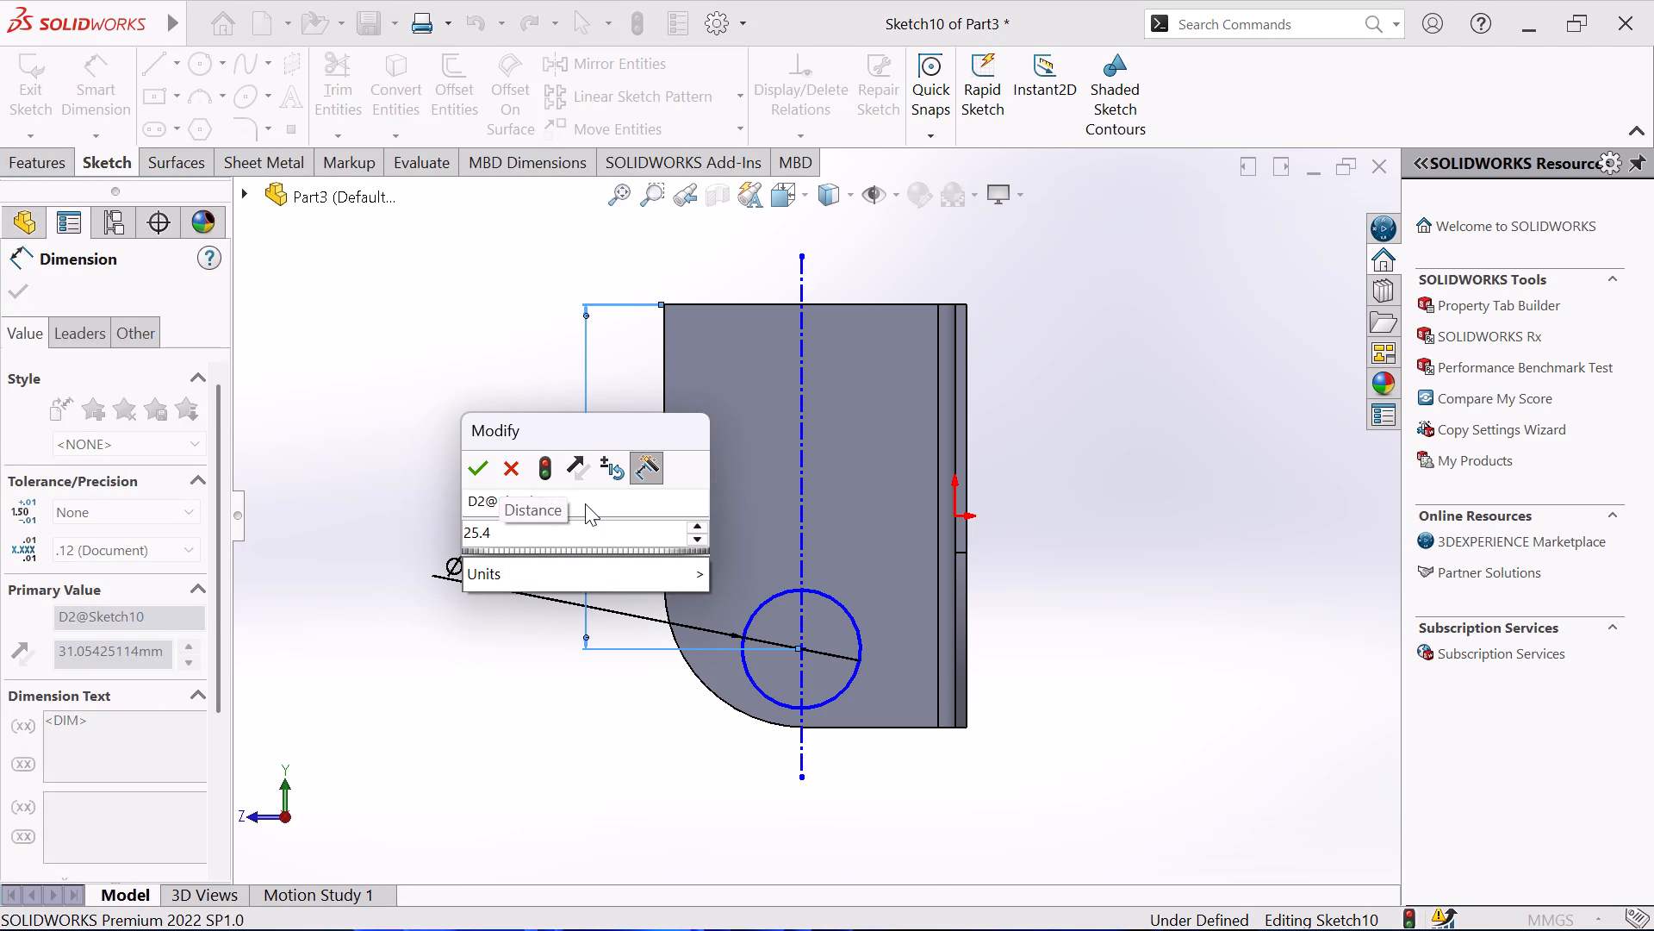
pyautogui.click(471, 468)
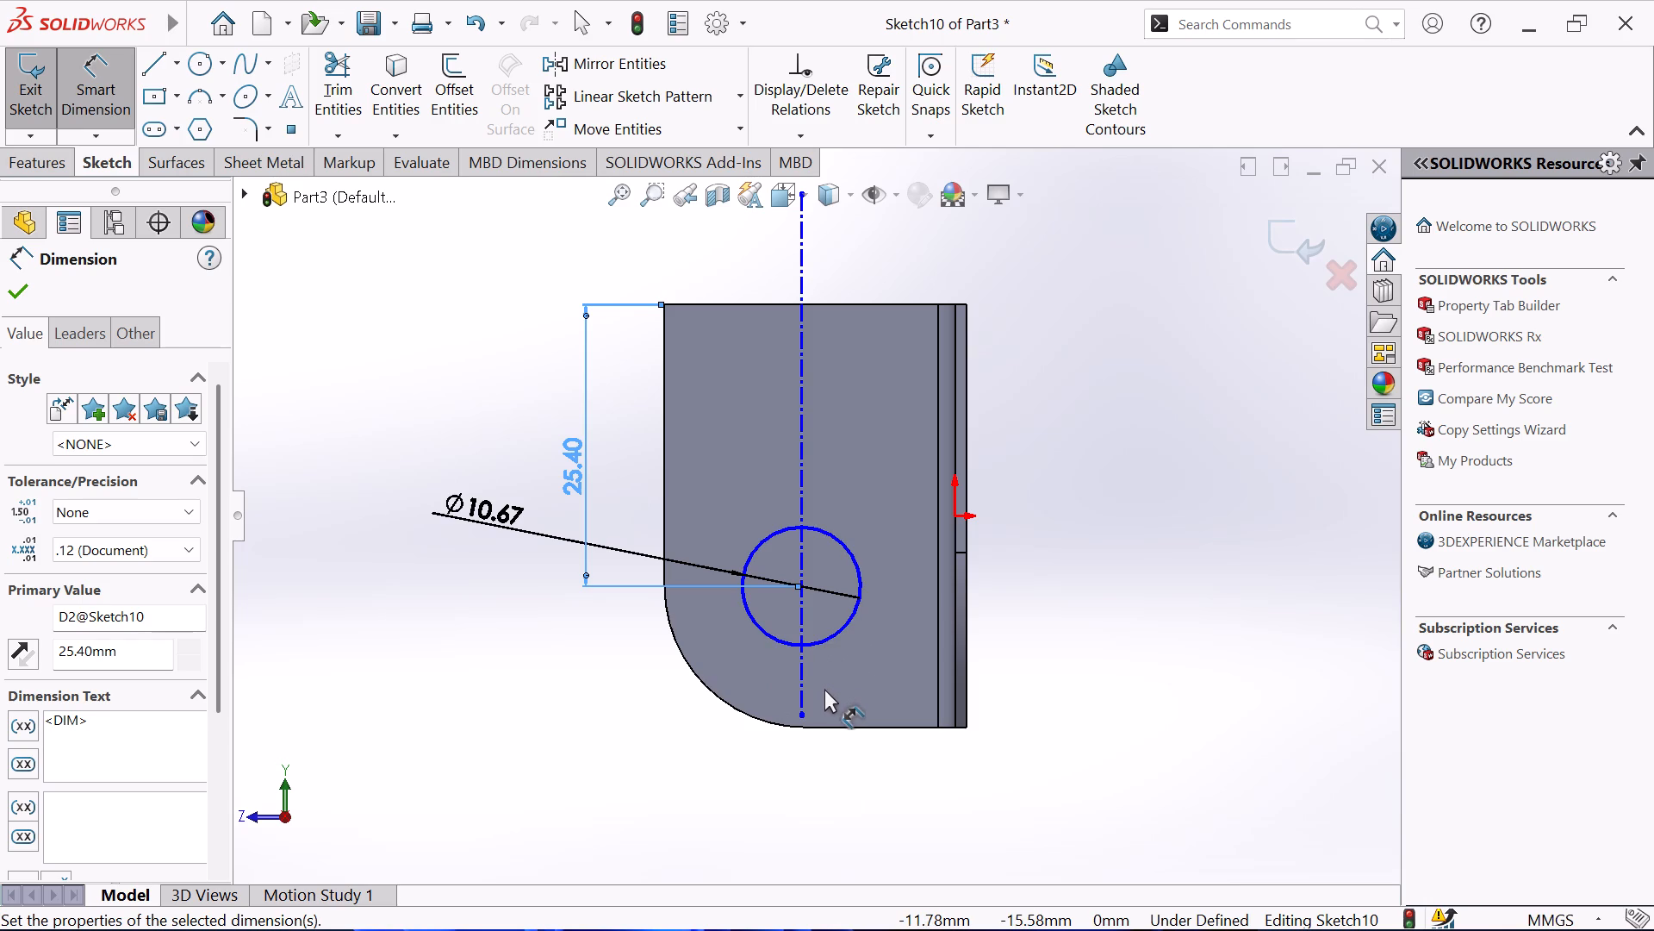
# Dimension the circle's centre 12.7 mm from the edge flange's long free edge and finish dimensioning.
pyautogui.click(854, 622)
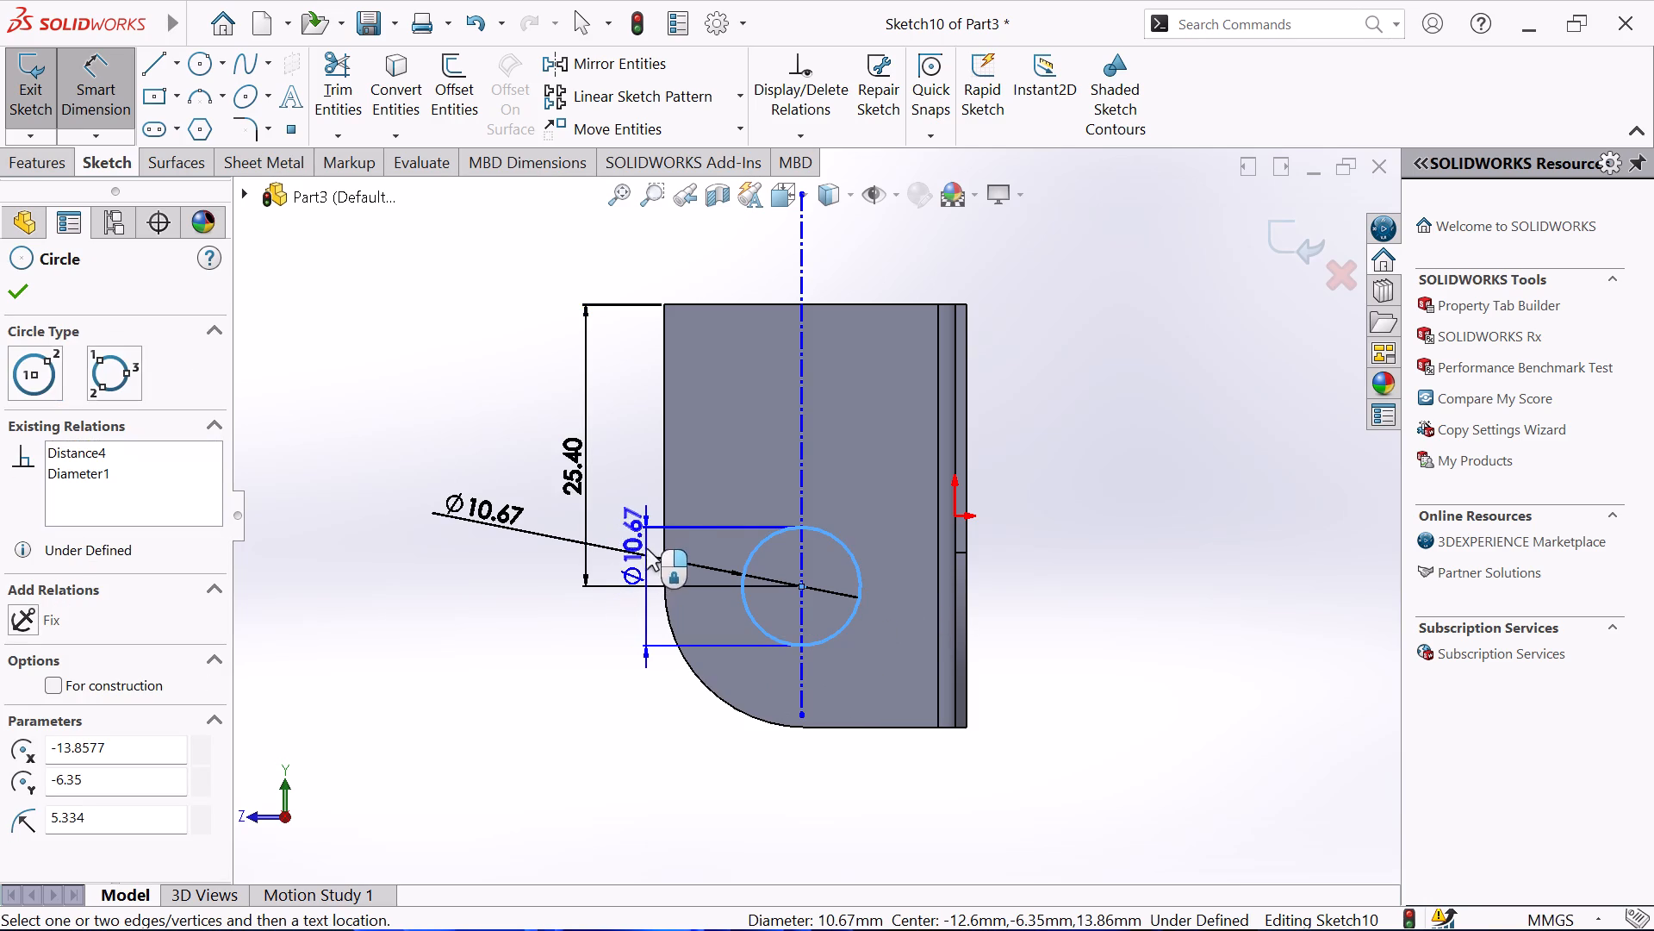
pyautogui.click(662, 512)
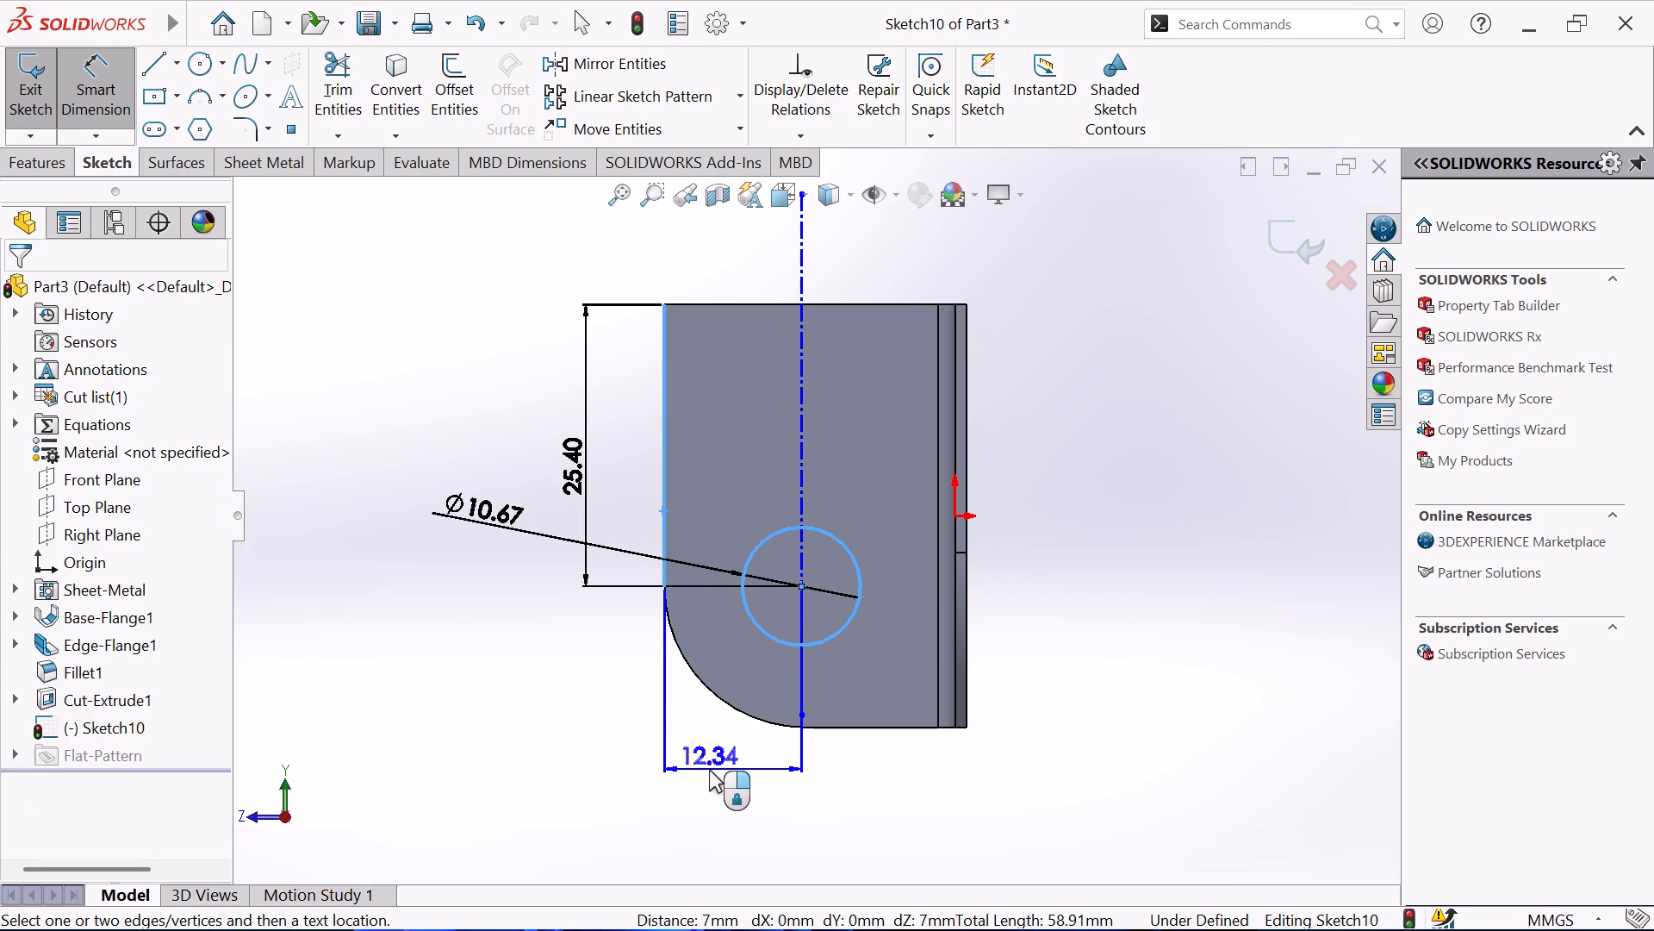
pyautogui.click(709, 770)
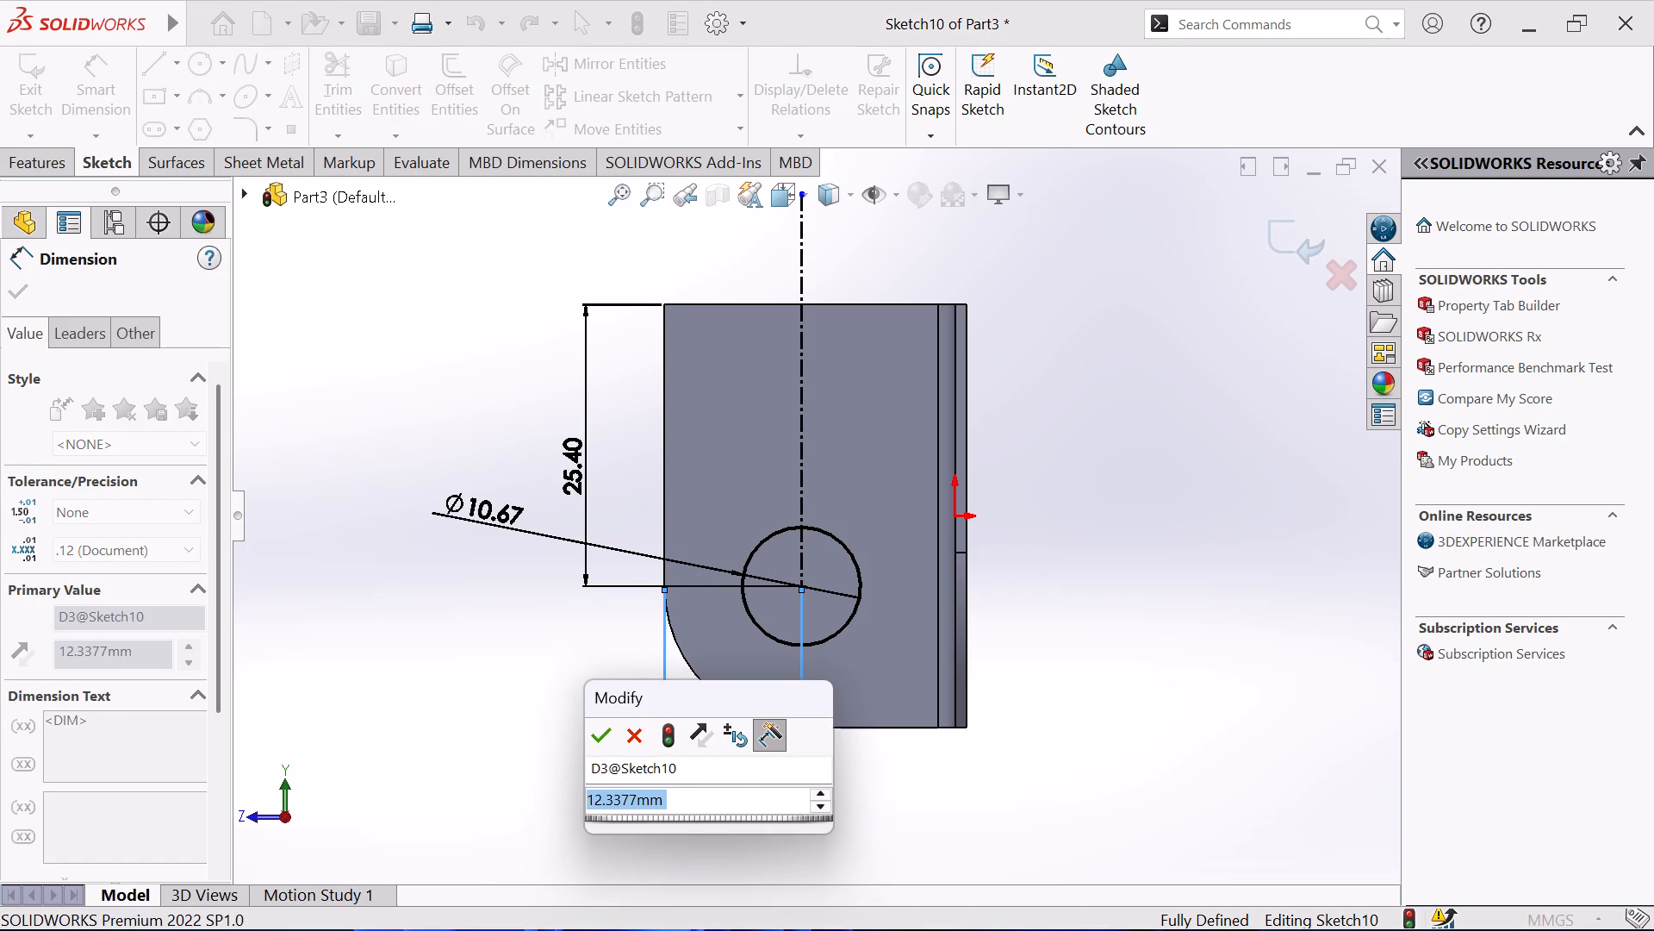
pyautogui.write('12')
pyautogui.press('.')
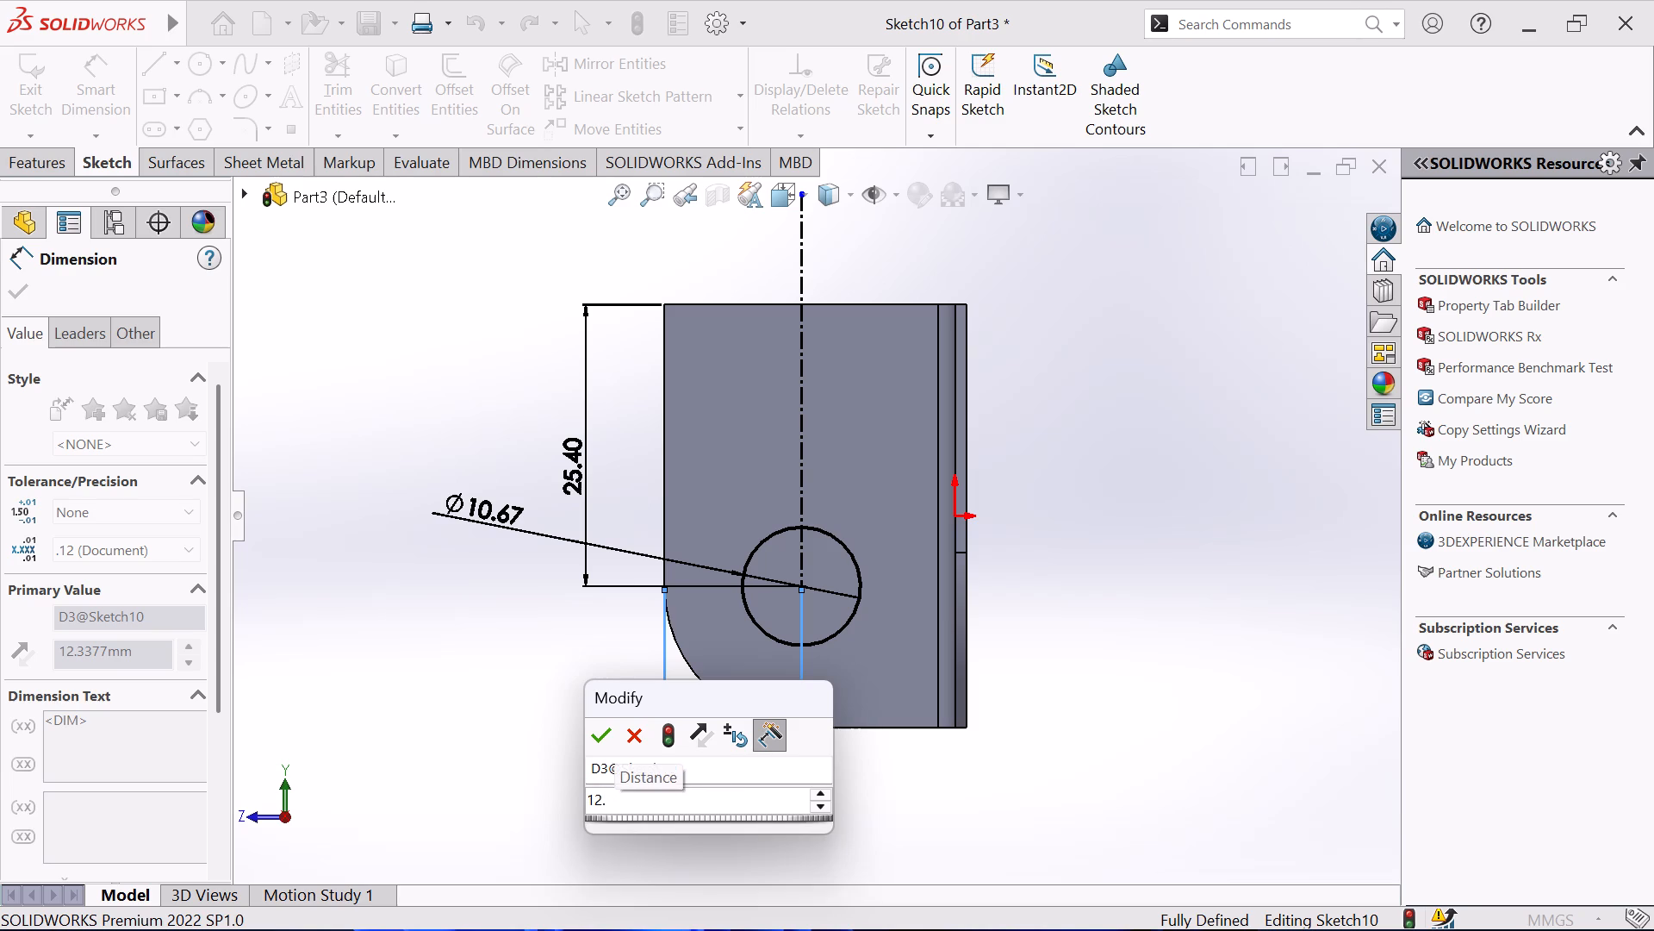
pyautogui.press('7')
pyautogui.press('Return')
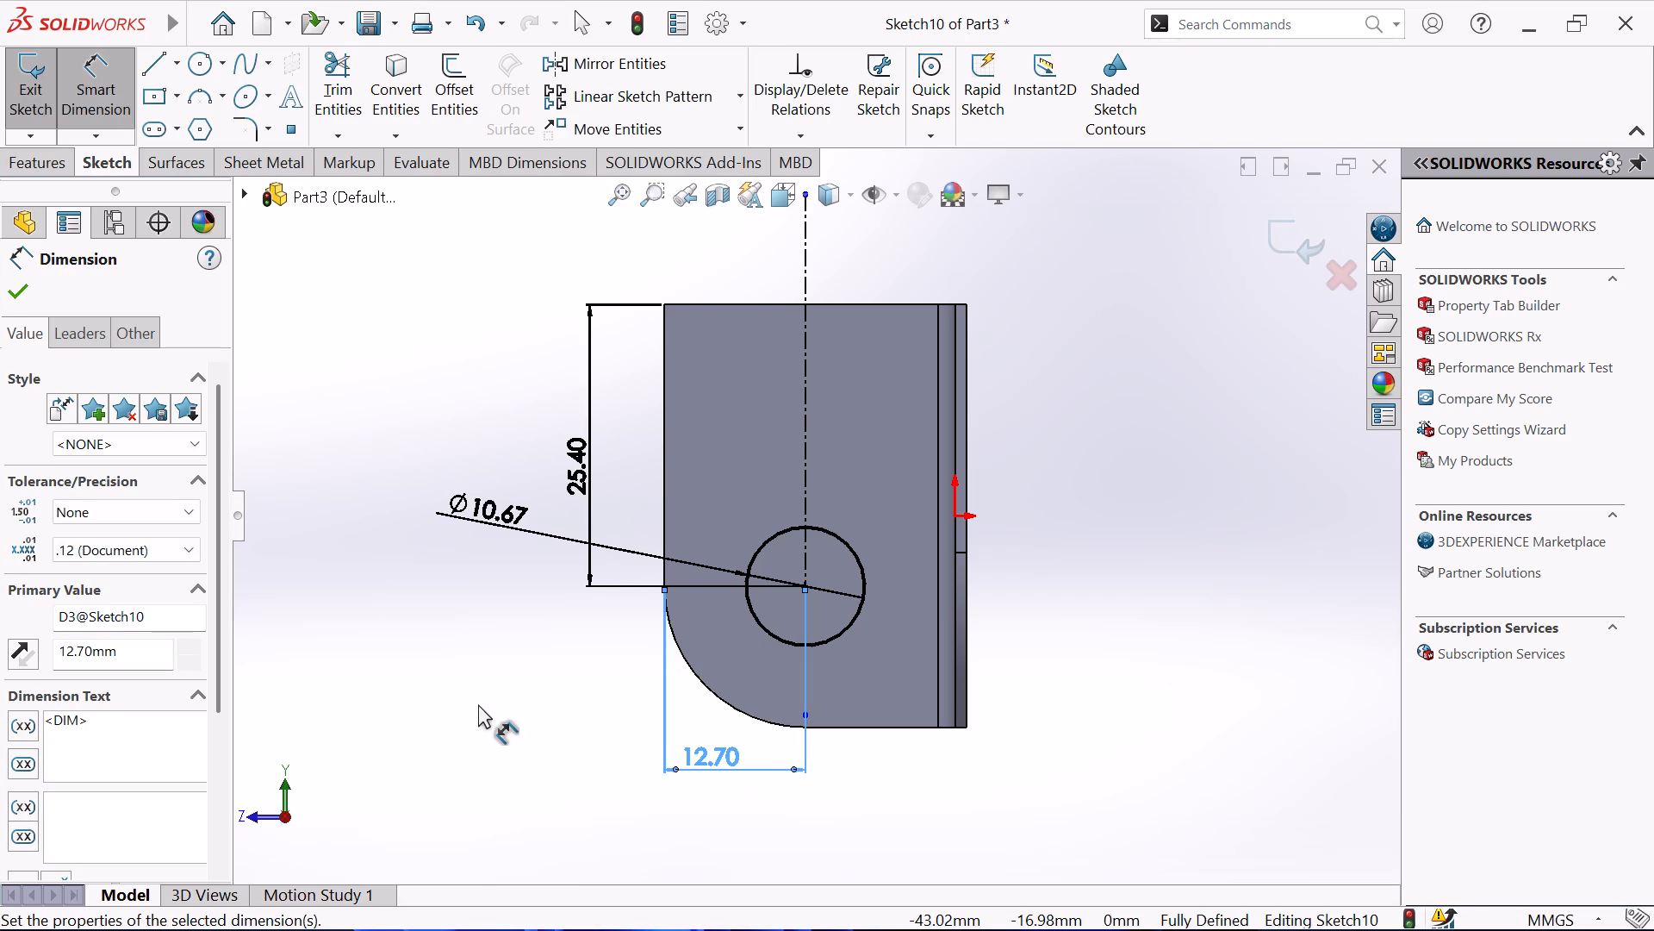
pyautogui.rightClick(477, 703)
pyautogui.click(569, 759)
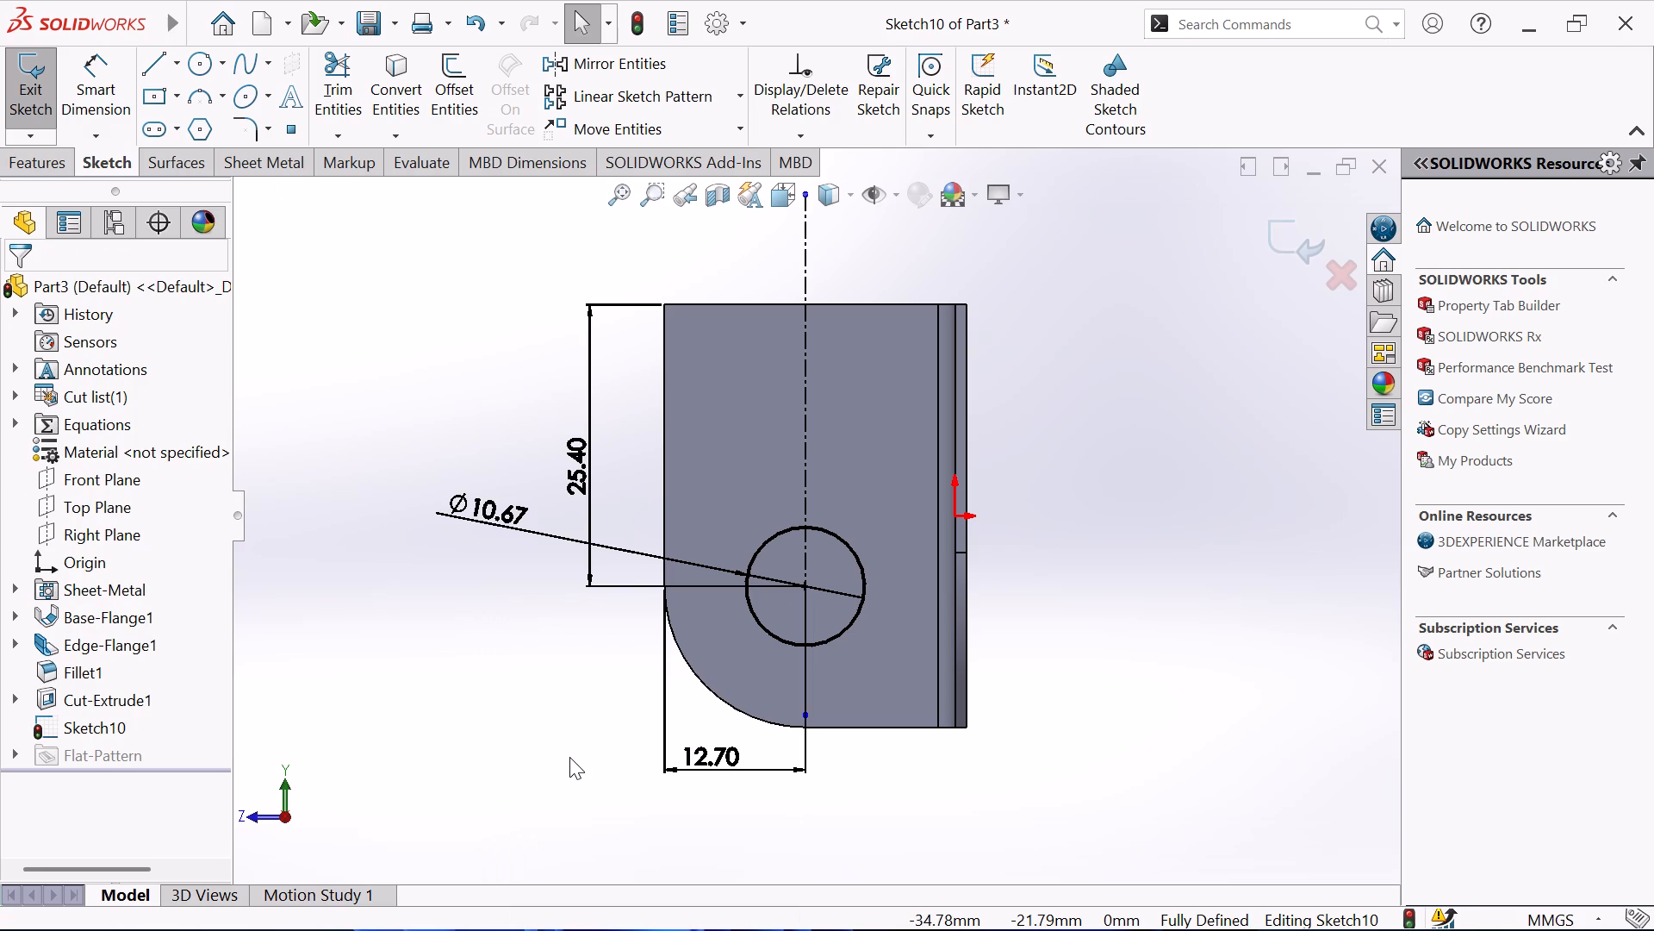
# Draw a vertical line 25.4 mm long from the circle's side nearest the long free edge to the flange's straight short edge.
pyautogui.click(156, 56)
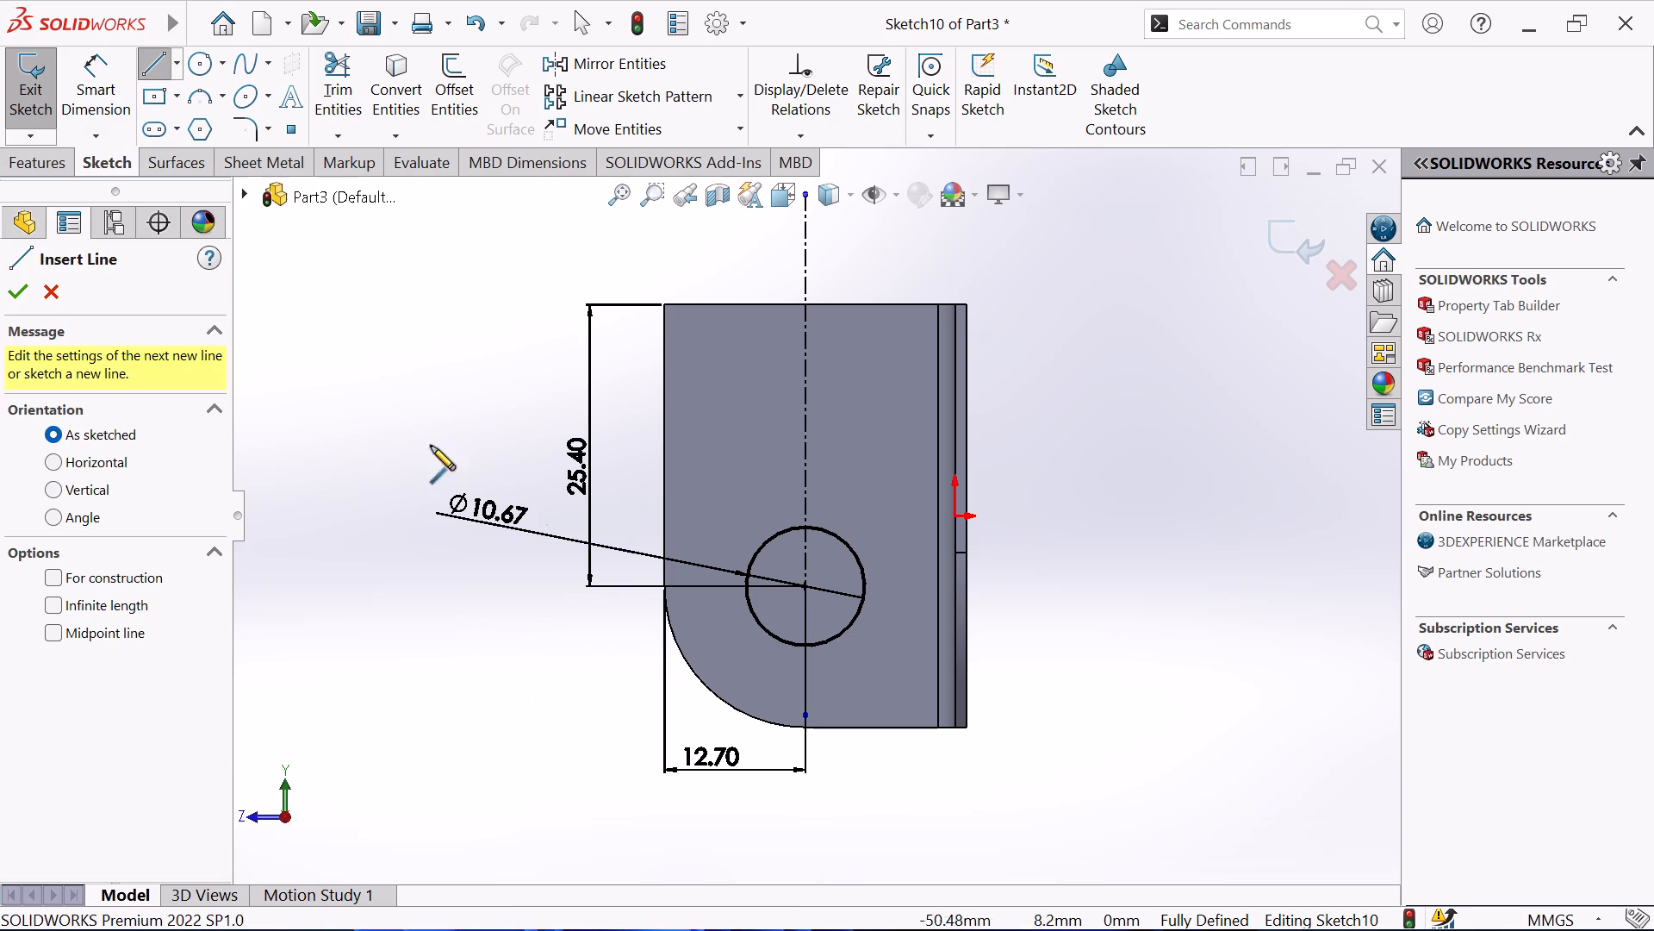
pyautogui.click(745, 587)
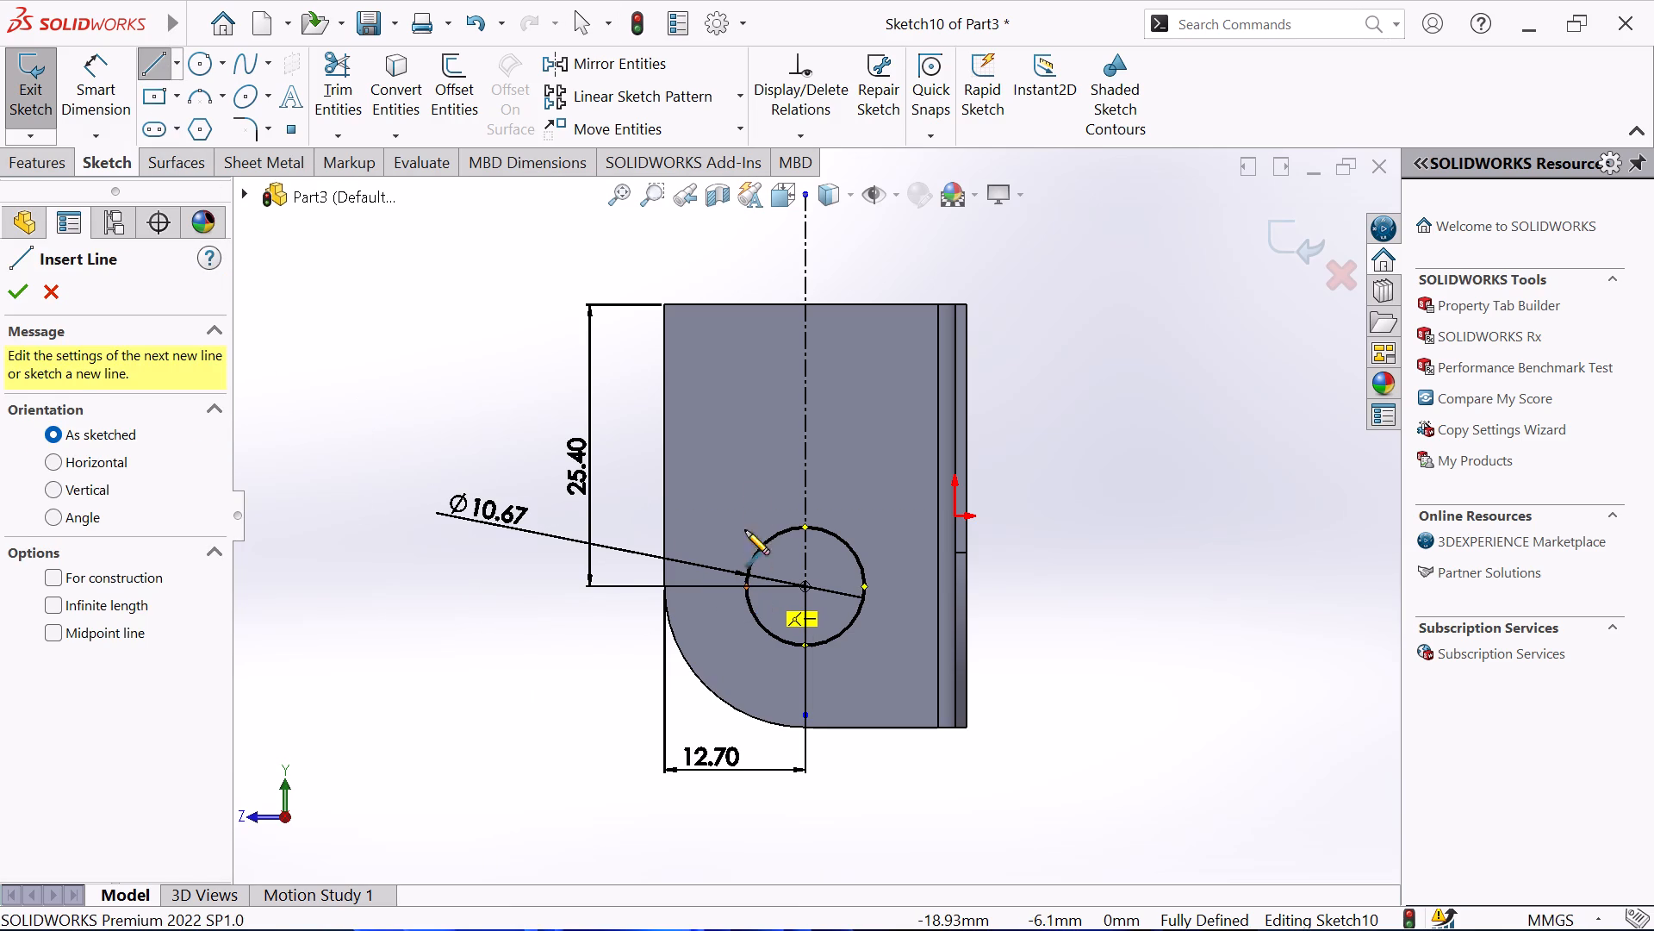
pyautogui.click(743, 303)
pyautogui.rightClick(706, 280)
pyautogui.click(782, 295)
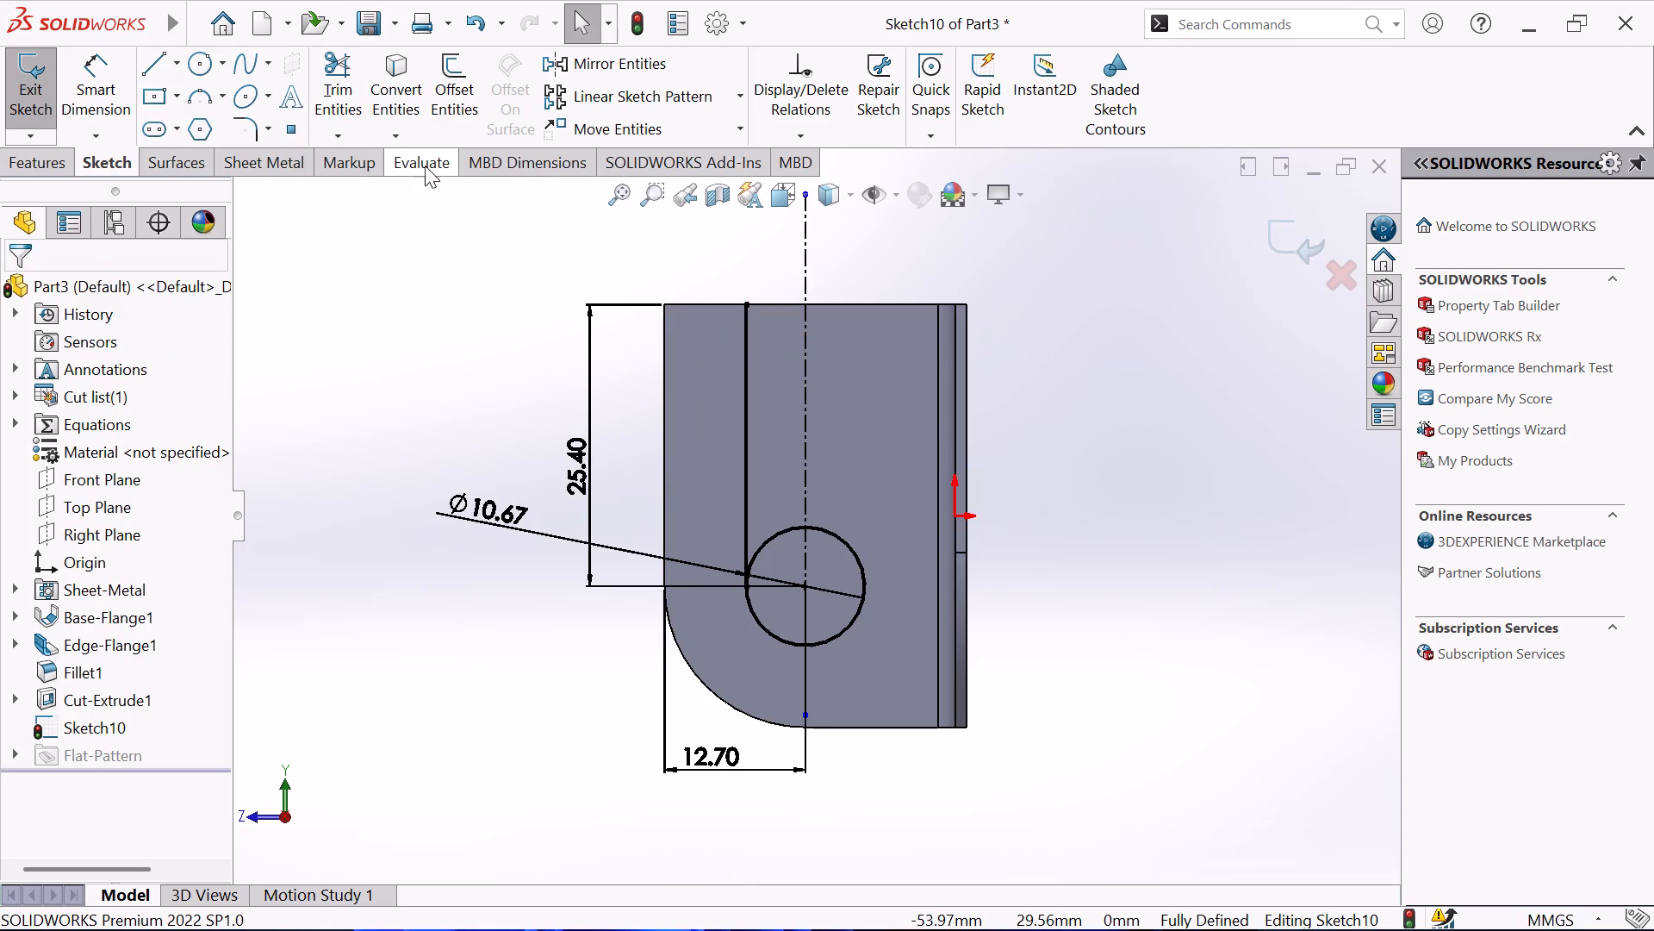
# Mirror the vertical line about the centerline, keeping Copy on, to form the slot's other side.
pyautogui.click(644, 69)
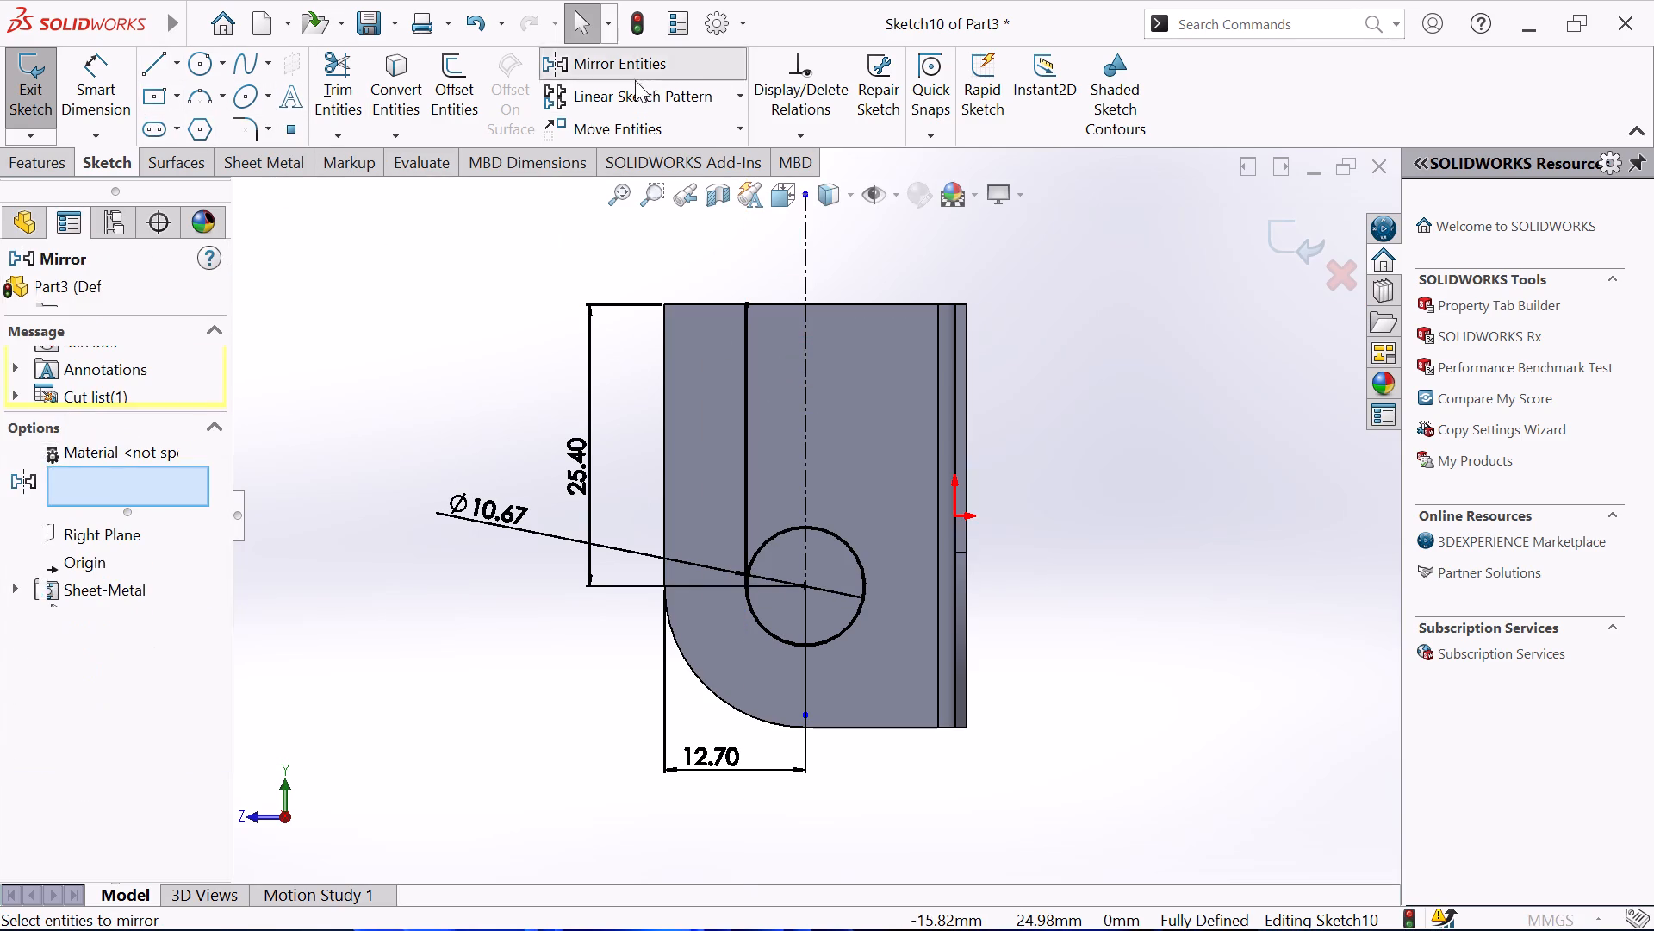
pyautogui.click(750, 399)
pyautogui.click(171, 592)
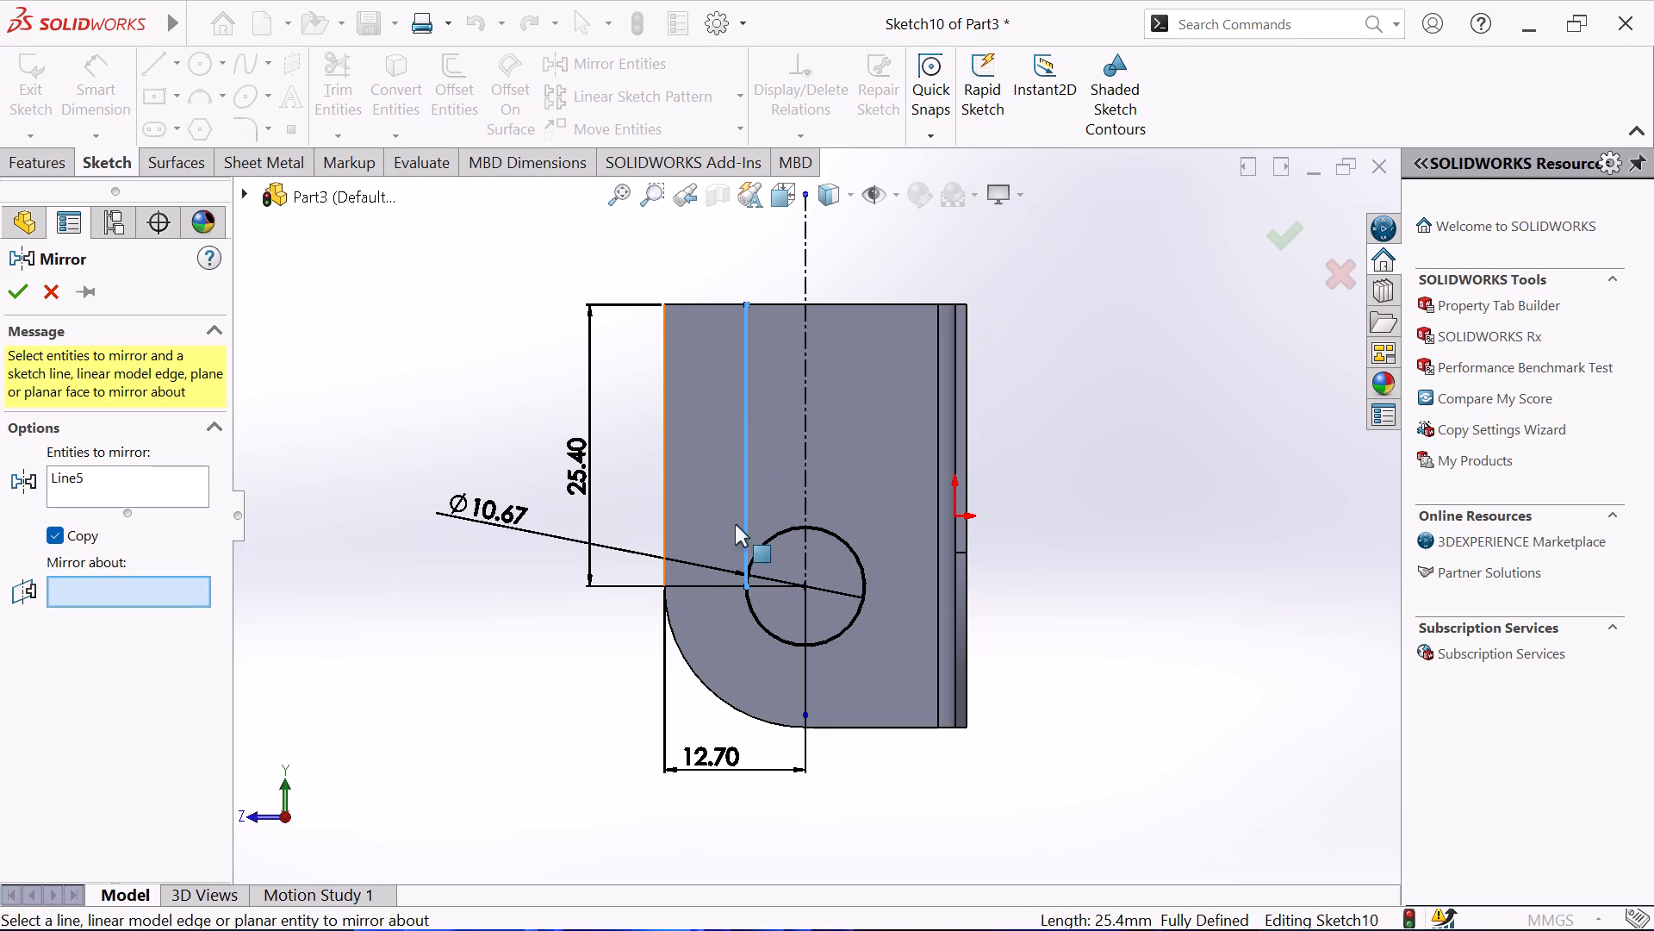
pyautogui.click(805, 404)
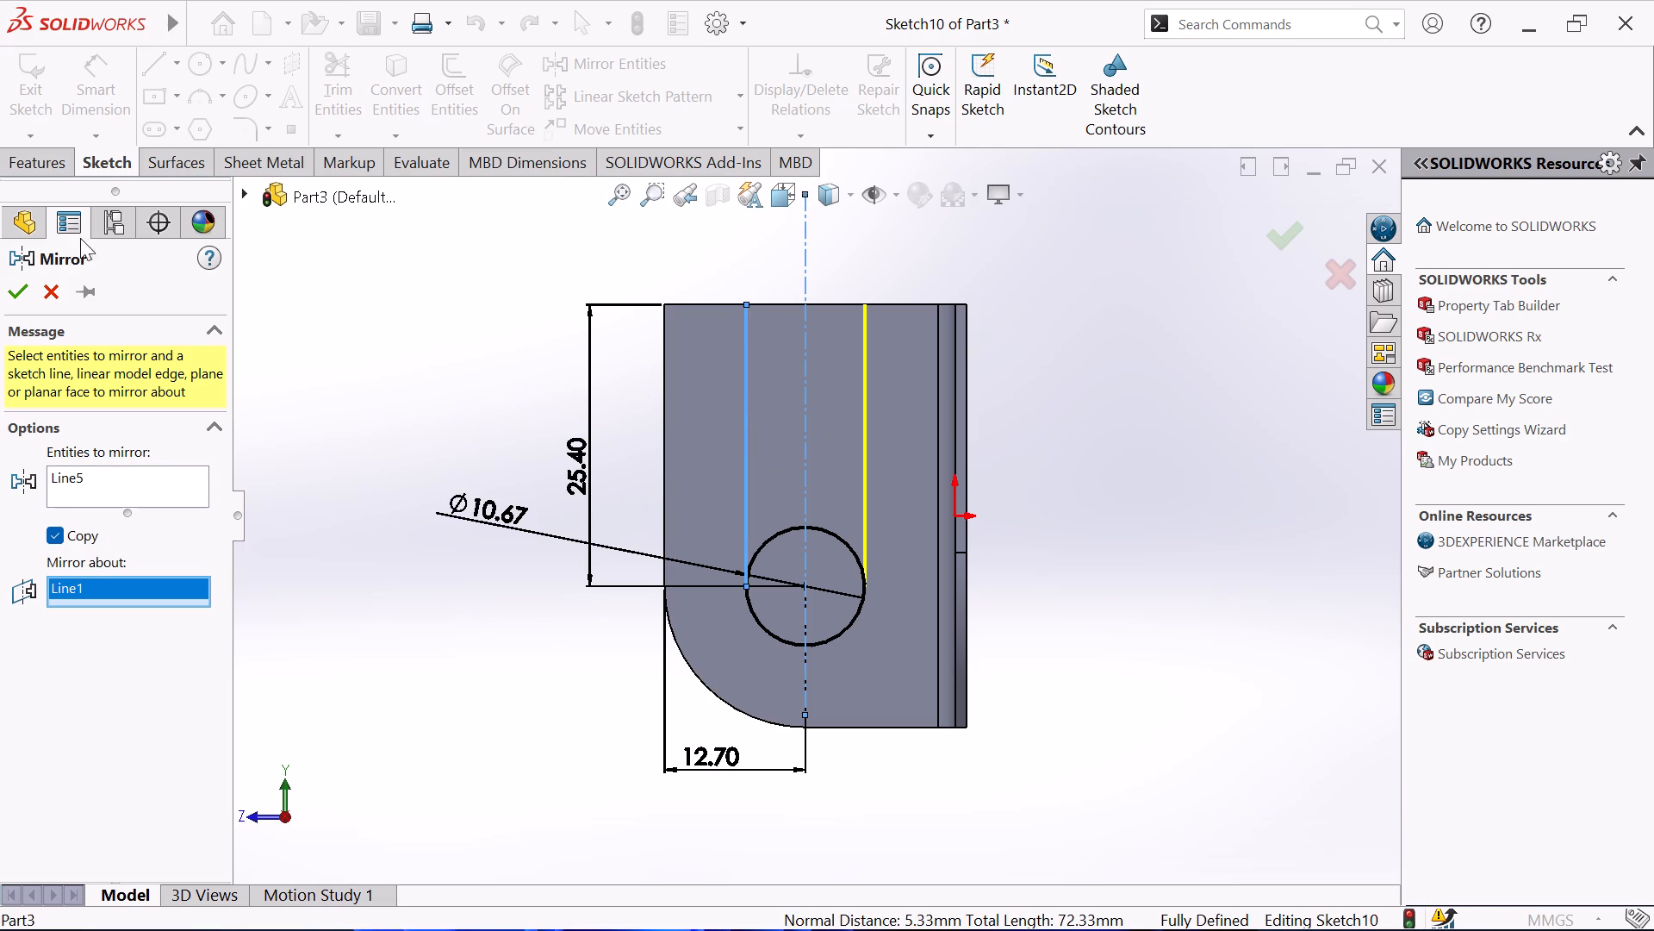
pyautogui.click(15, 290)
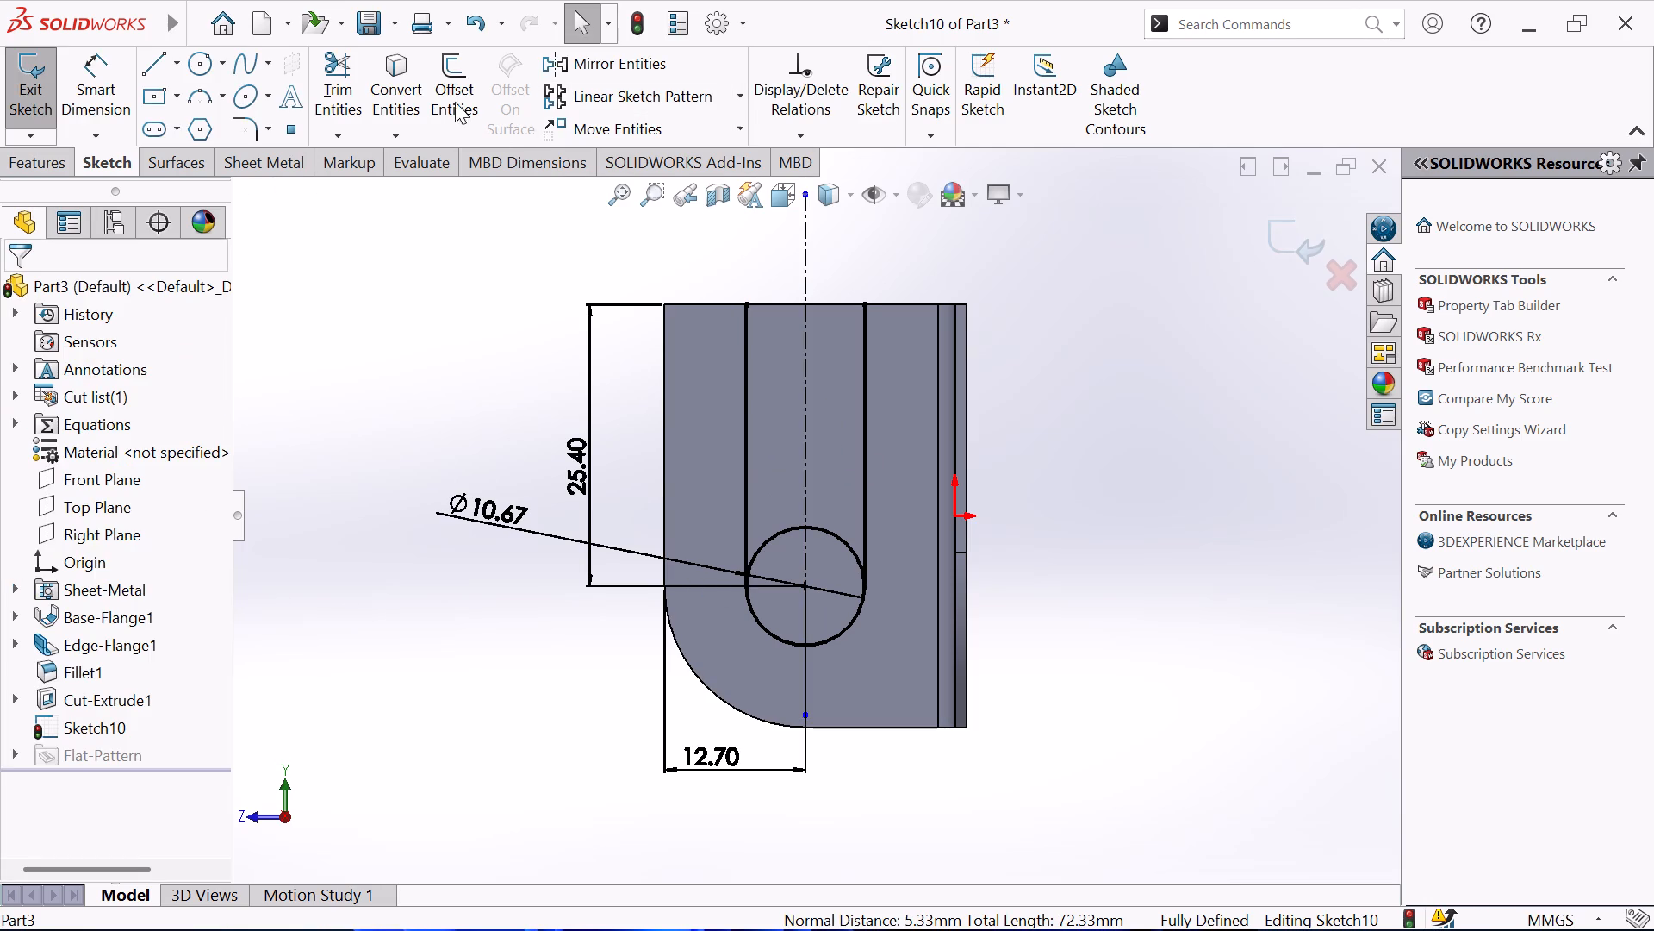
# Trim away the half of the circle between the two slot lines, leaving only the slot's rounded end.
pyautogui.click(345, 101)
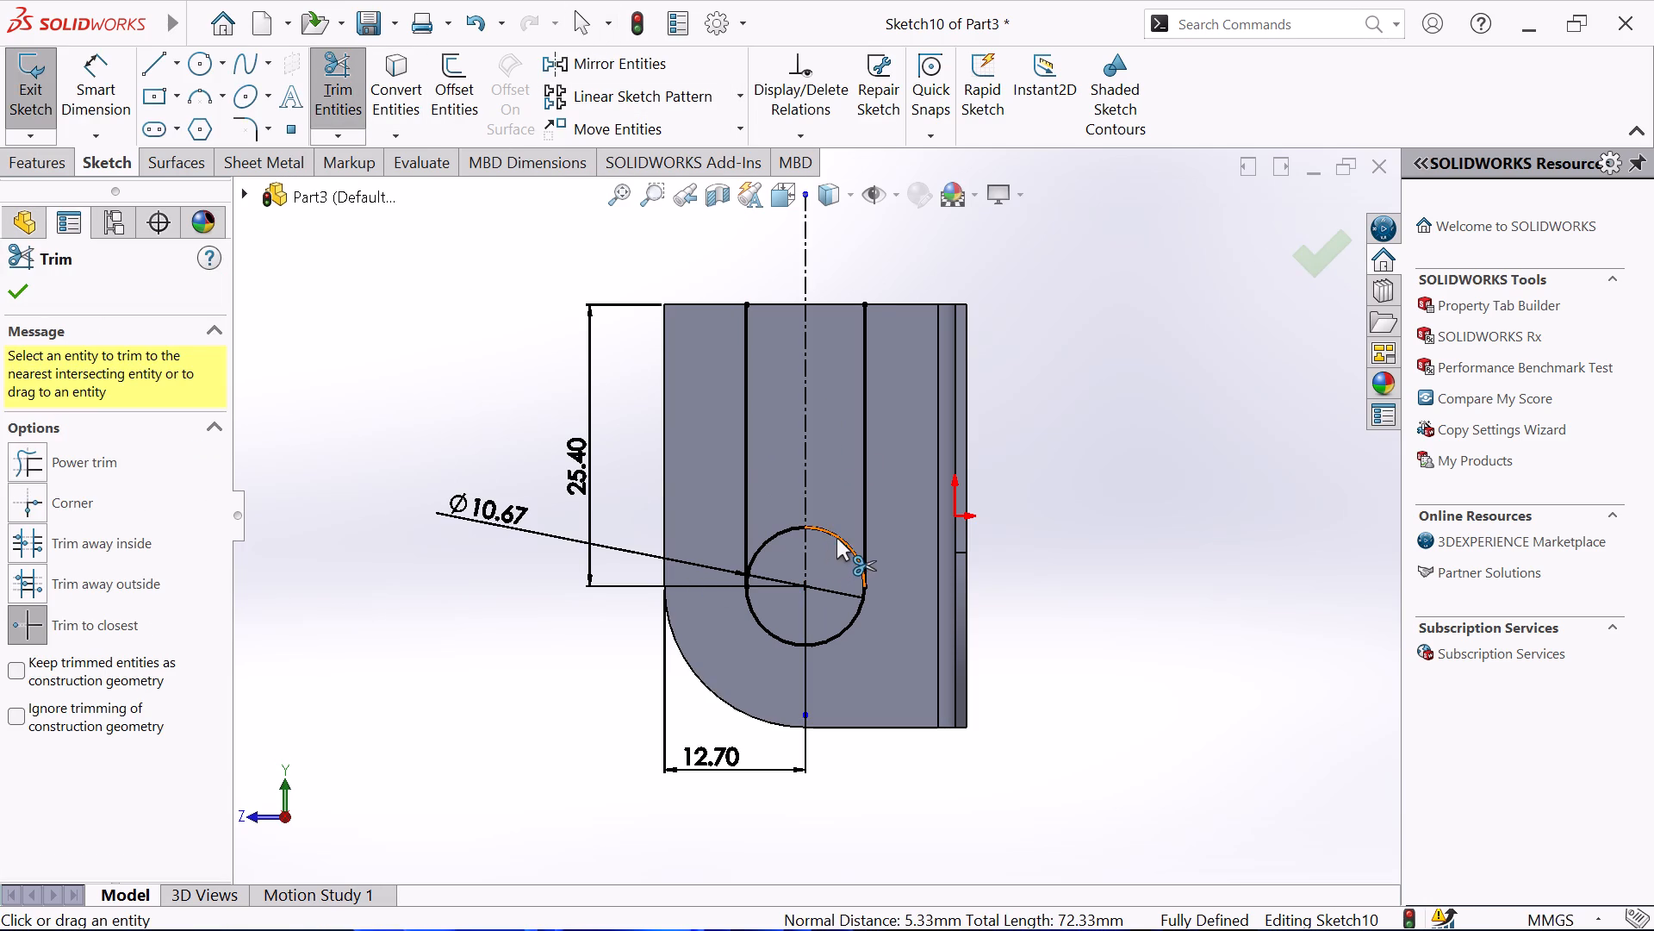
pyautogui.click(836, 538)
pyautogui.click(774, 538)
pyautogui.rightClick(397, 583)
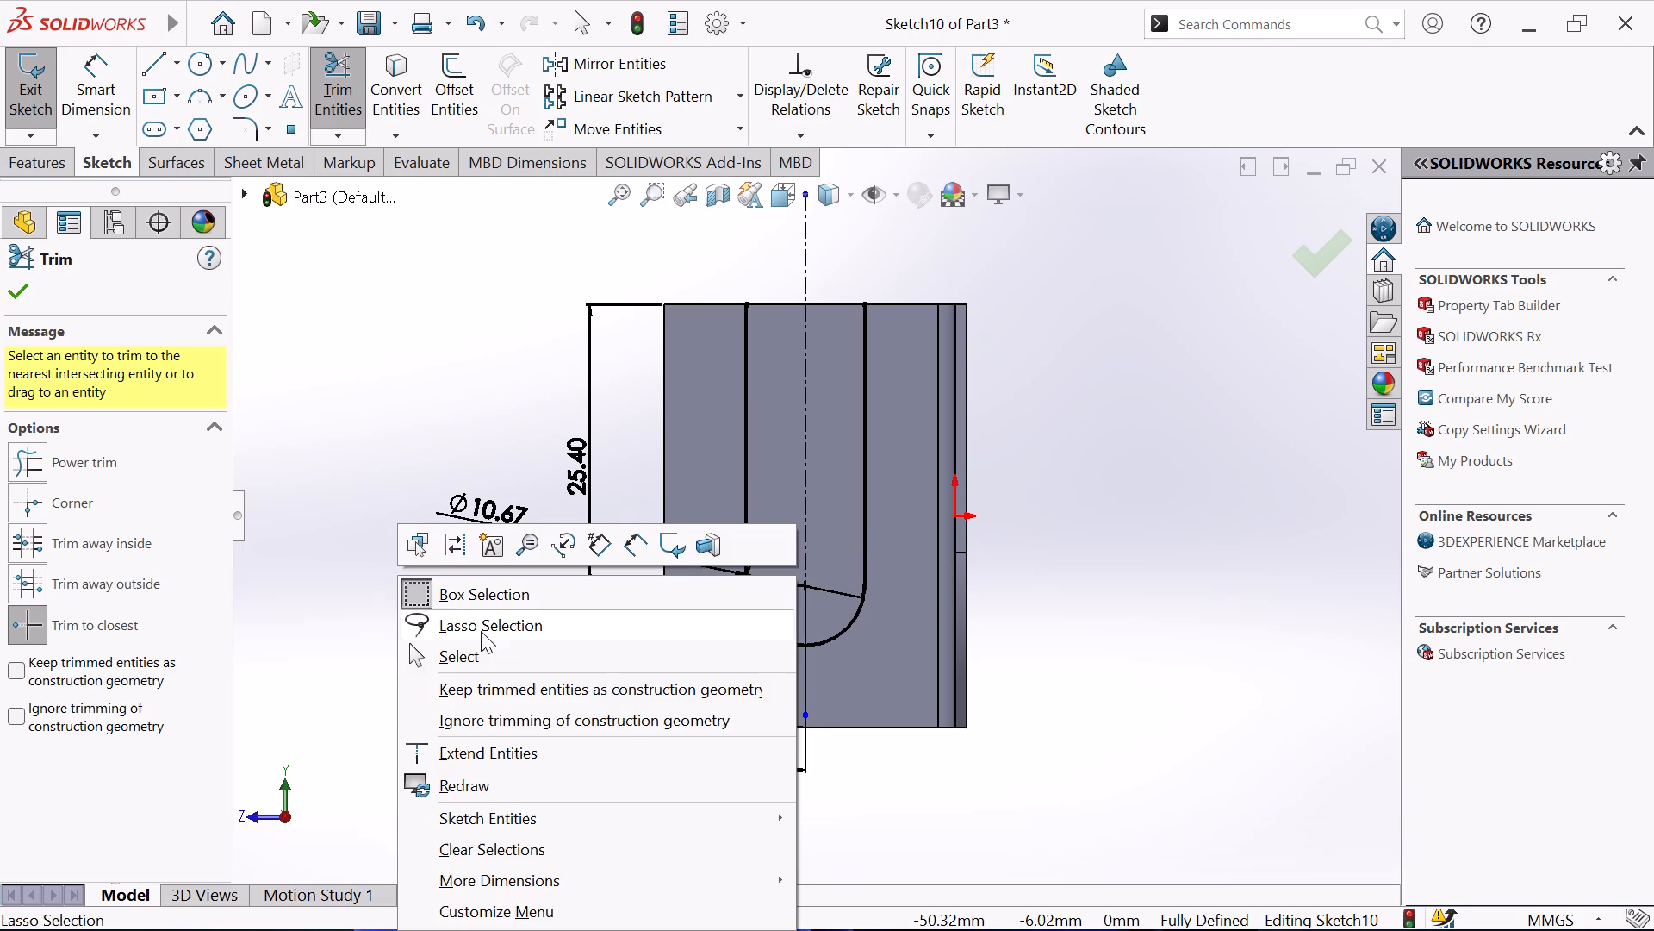
pyautogui.click(513, 658)
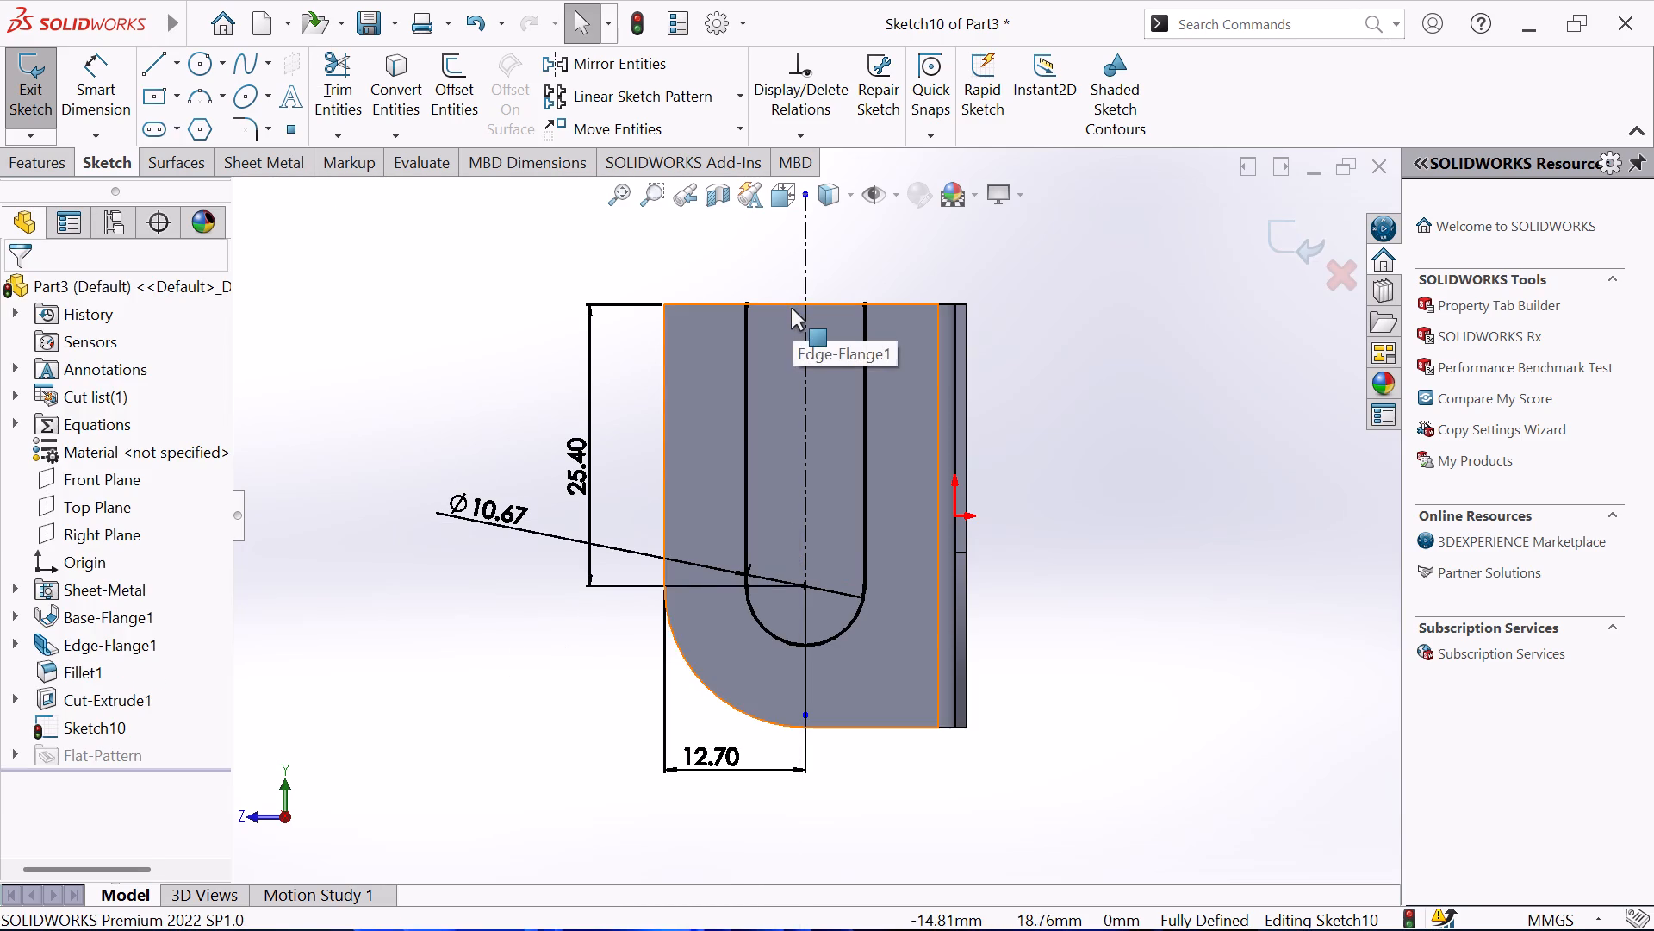
# Convert the flange's straight short edge into the sketch and trim its two portions outside the slot lines to close the profile.
pyautogui.click(791, 304)
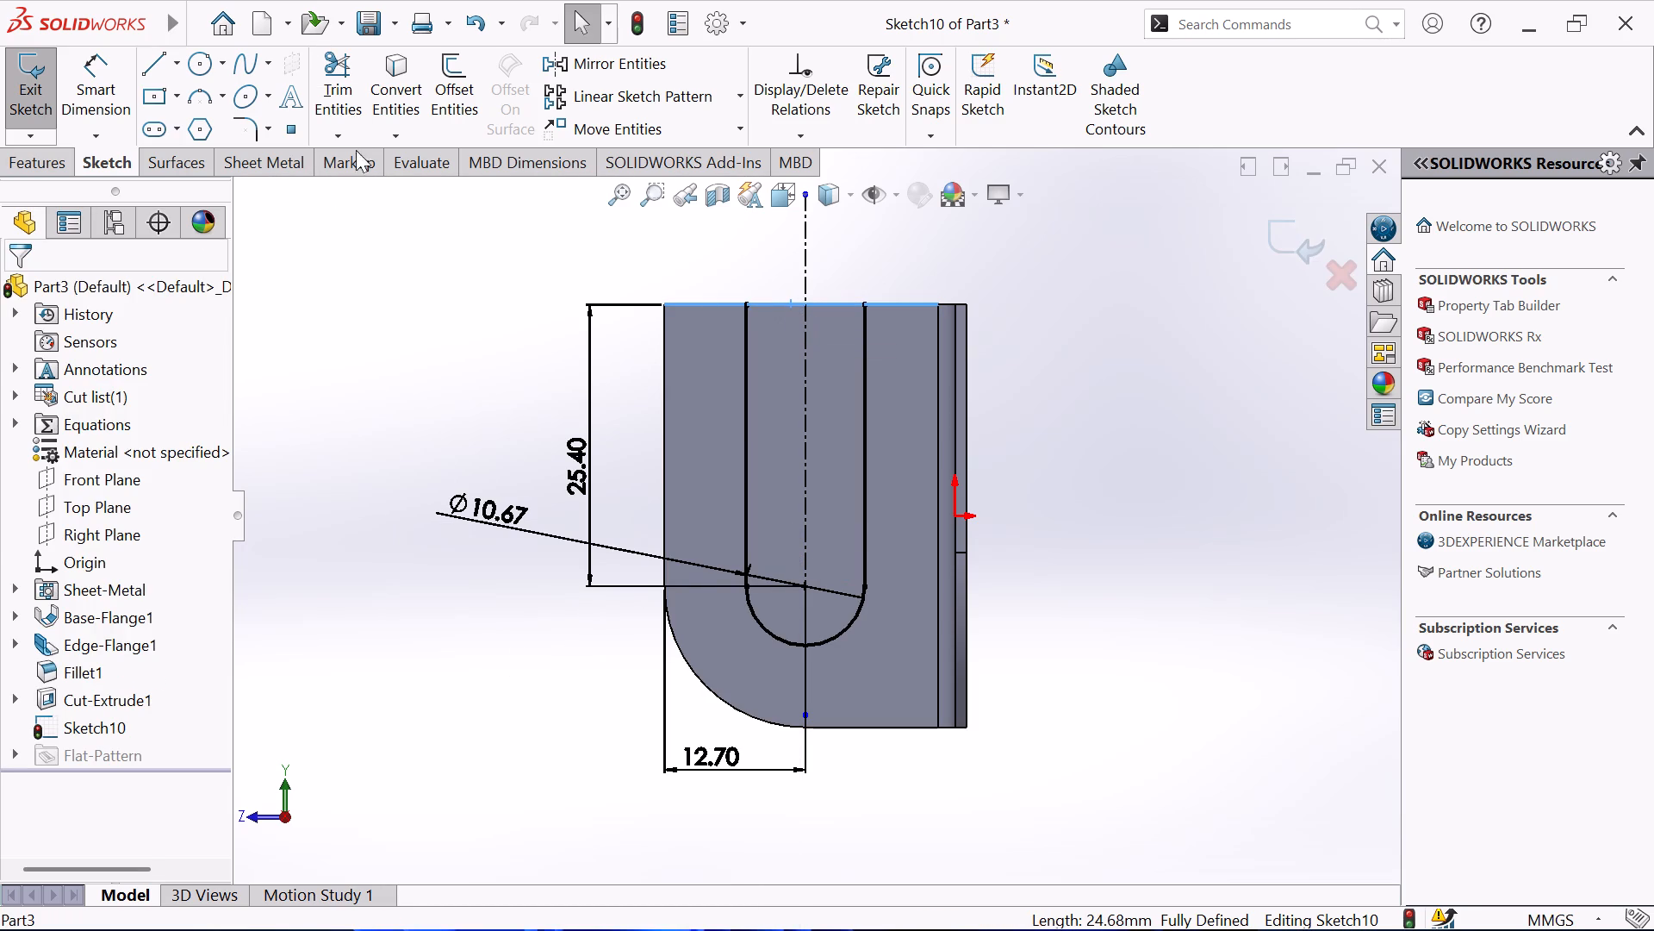
pyautogui.click(397, 97)
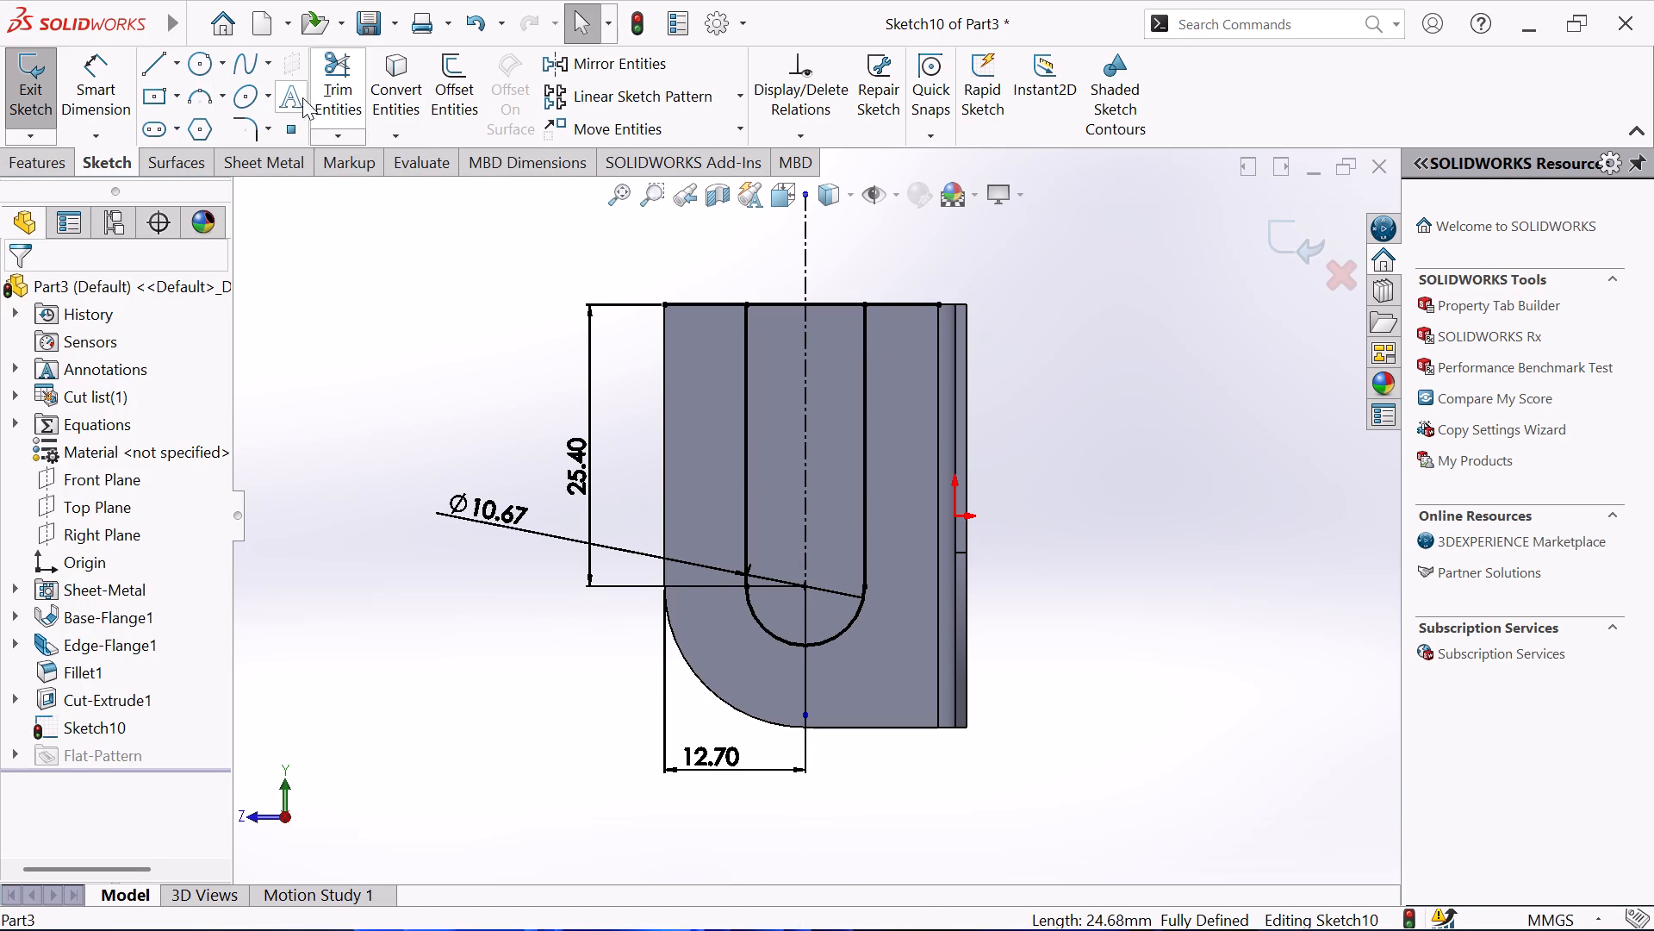
pyautogui.click(347, 86)
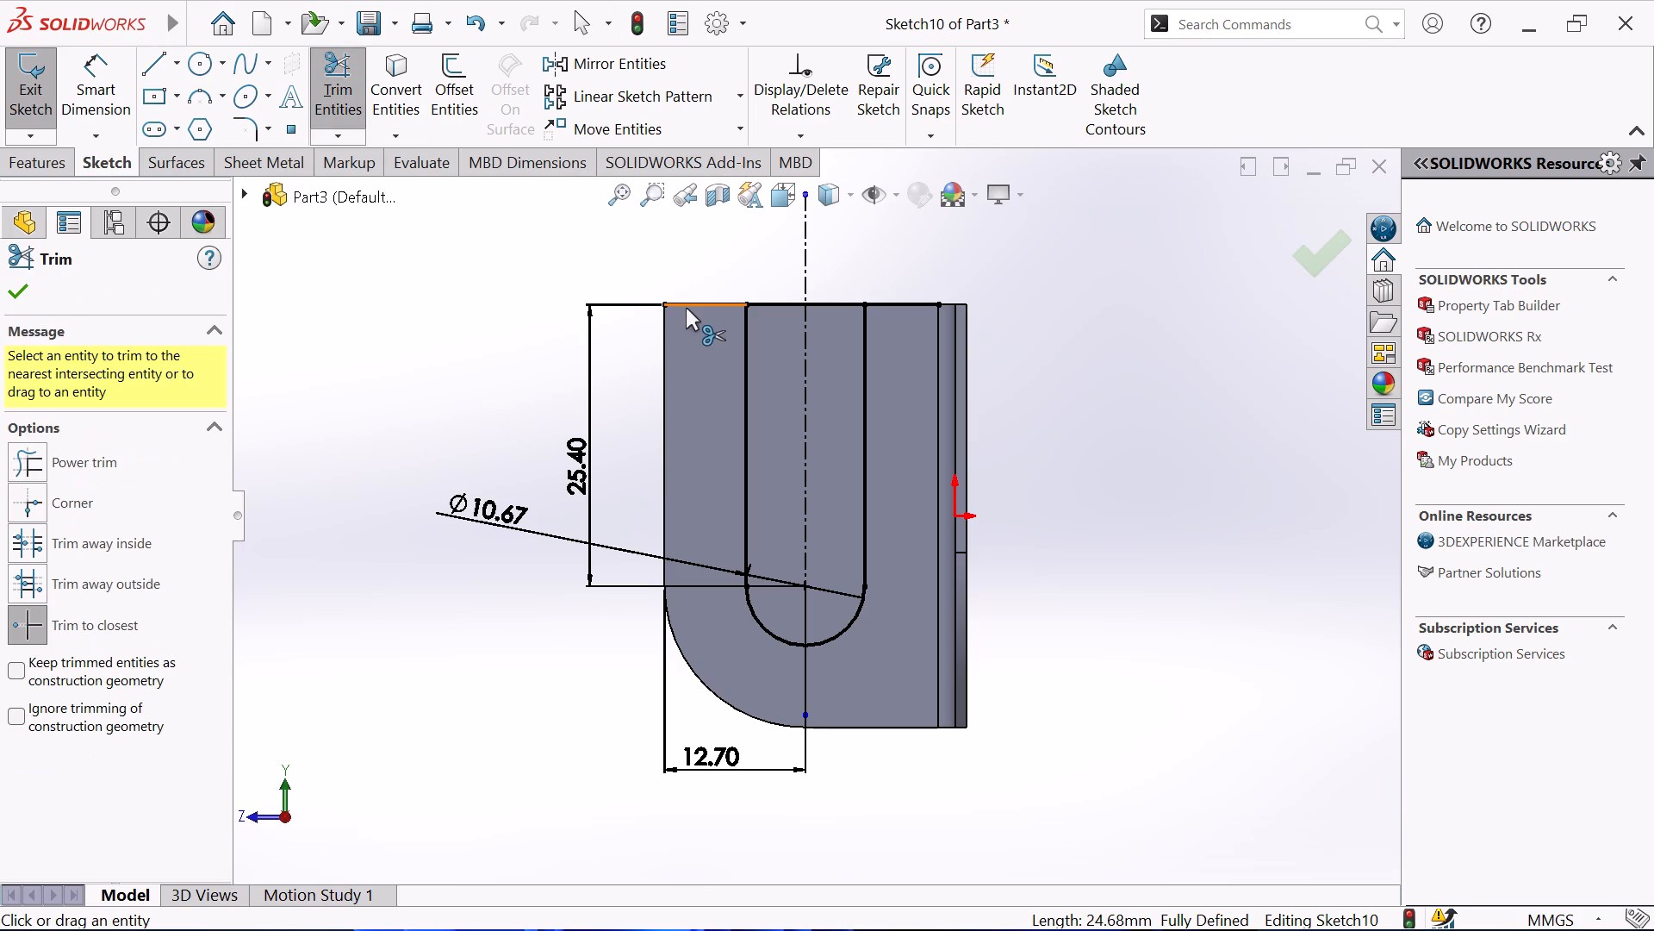
pyautogui.click(693, 305)
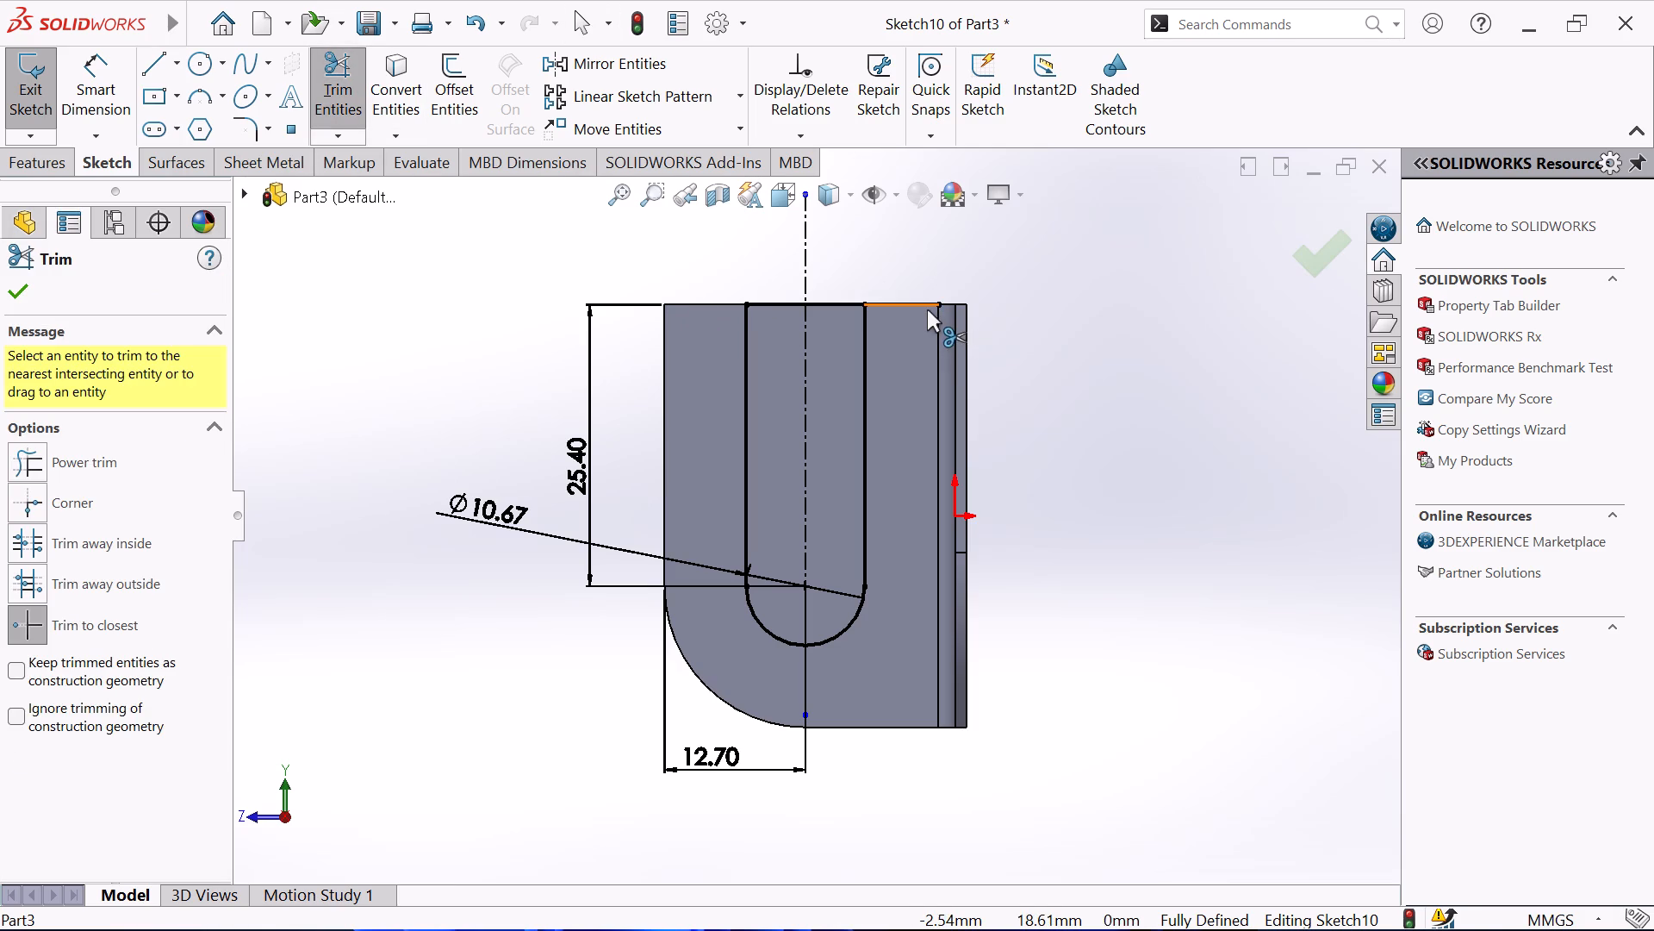
pyautogui.click(914, 303)
pyautogui.rightClick(1039, 300)
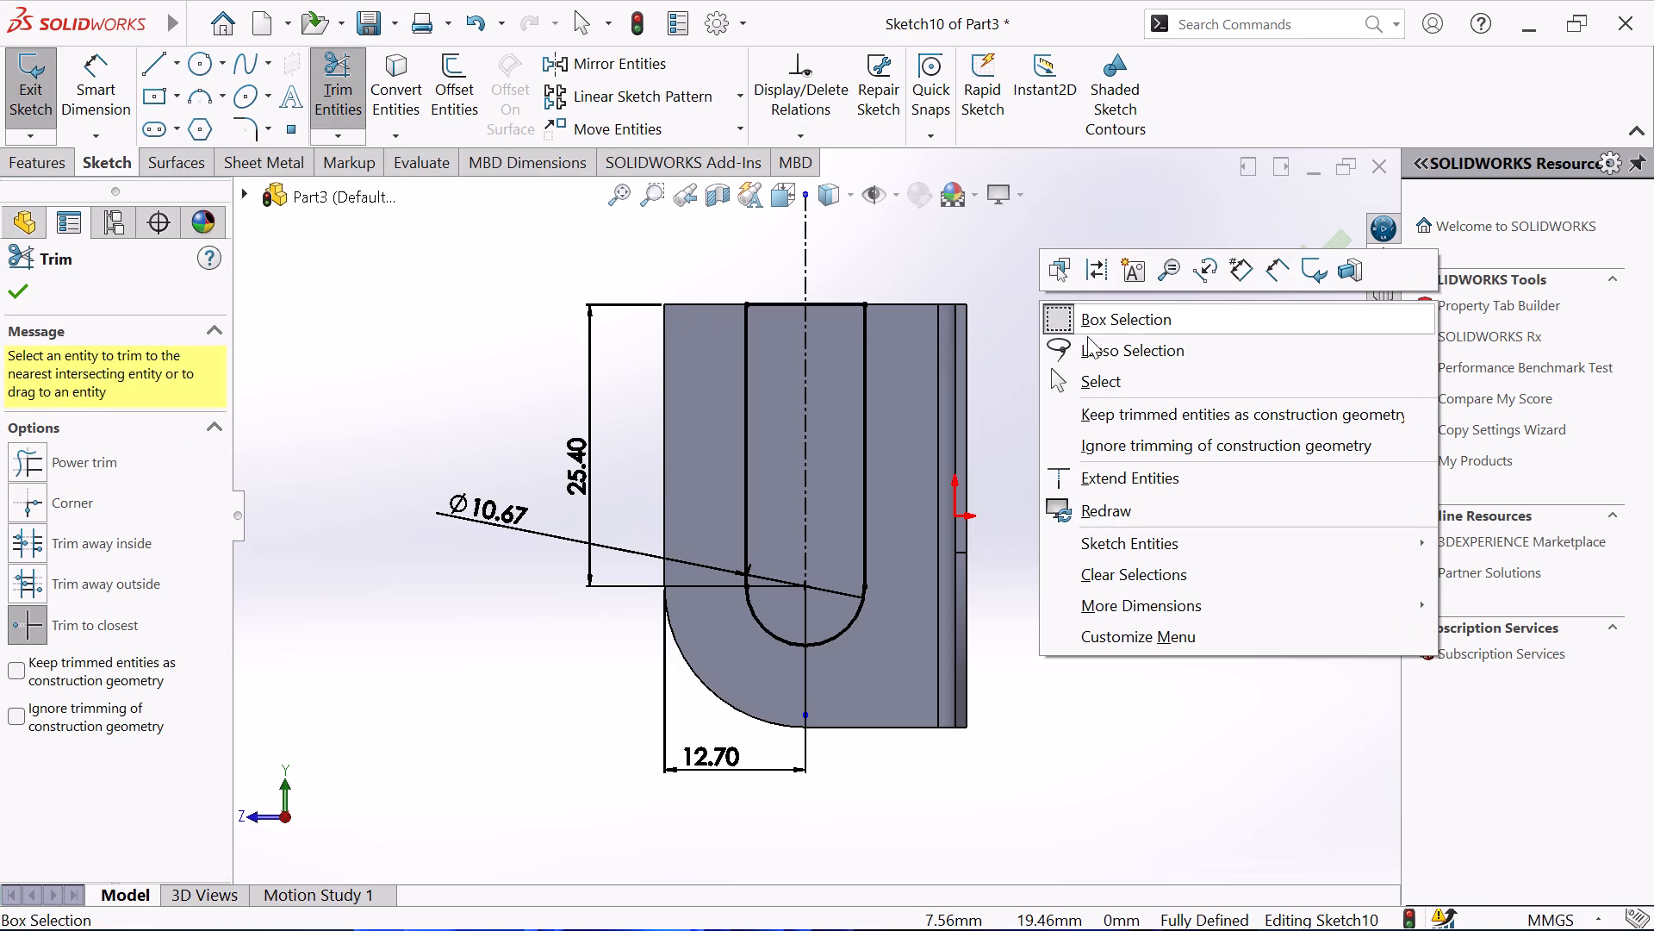
pyautogui.click(1097, 377)
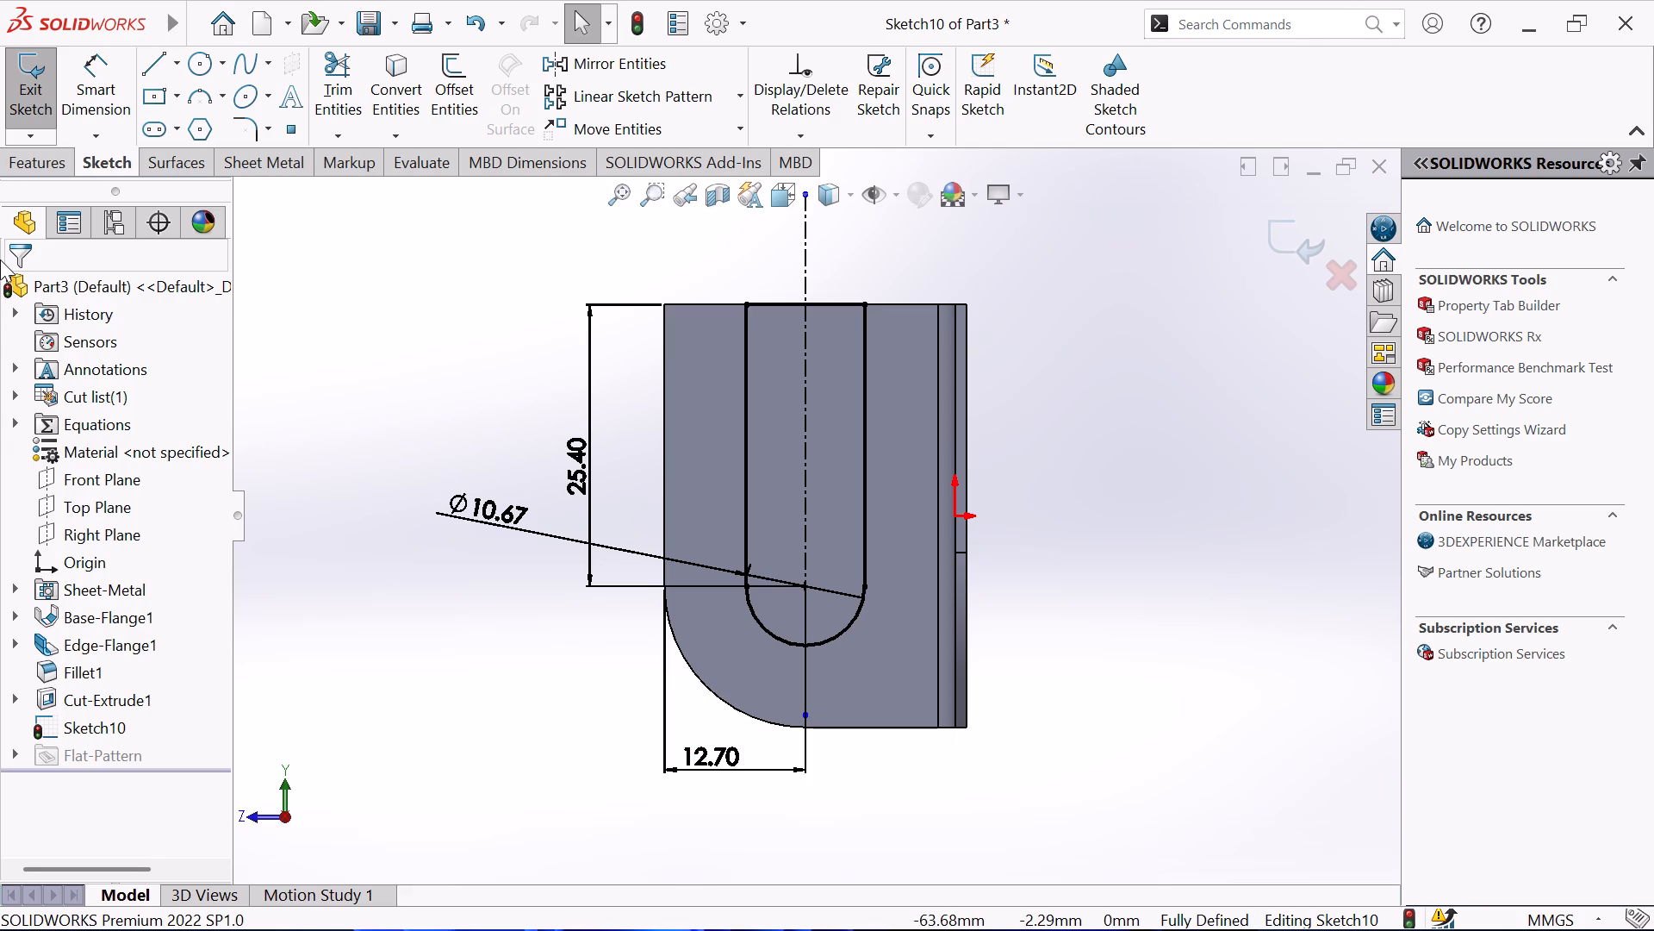
# Cut-extrude the slot profile through the edge flange with a Blind depth of 10 mm and Normal cut on.
pyautogui.click(30, 159)
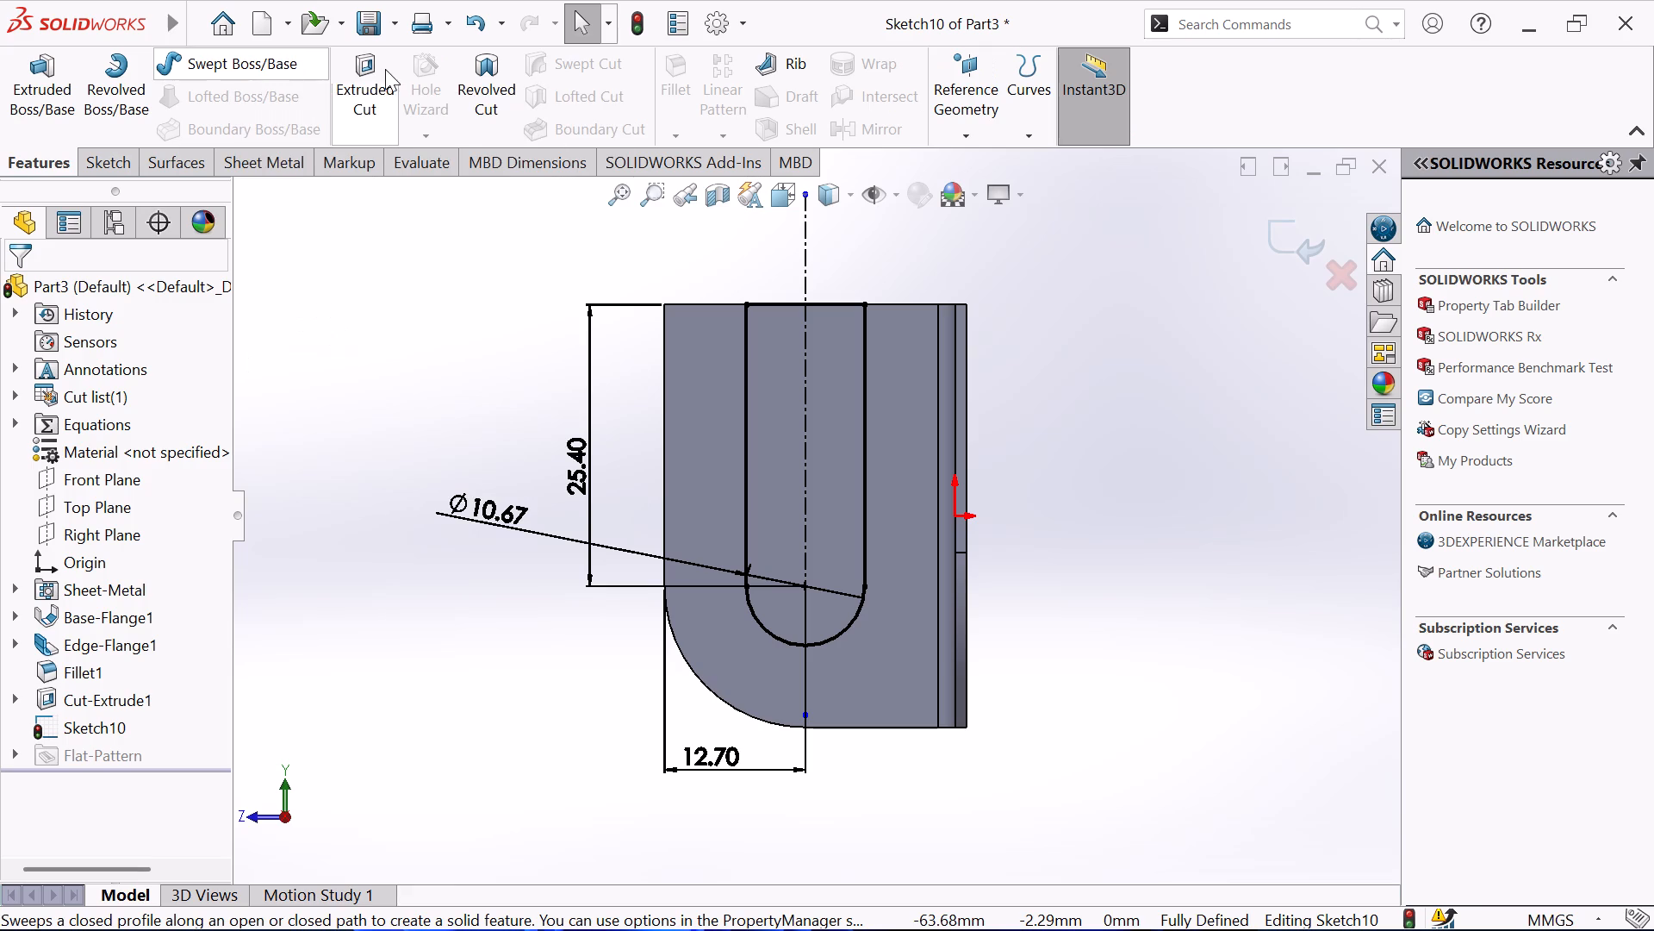
pyautogui.click(337, 72)
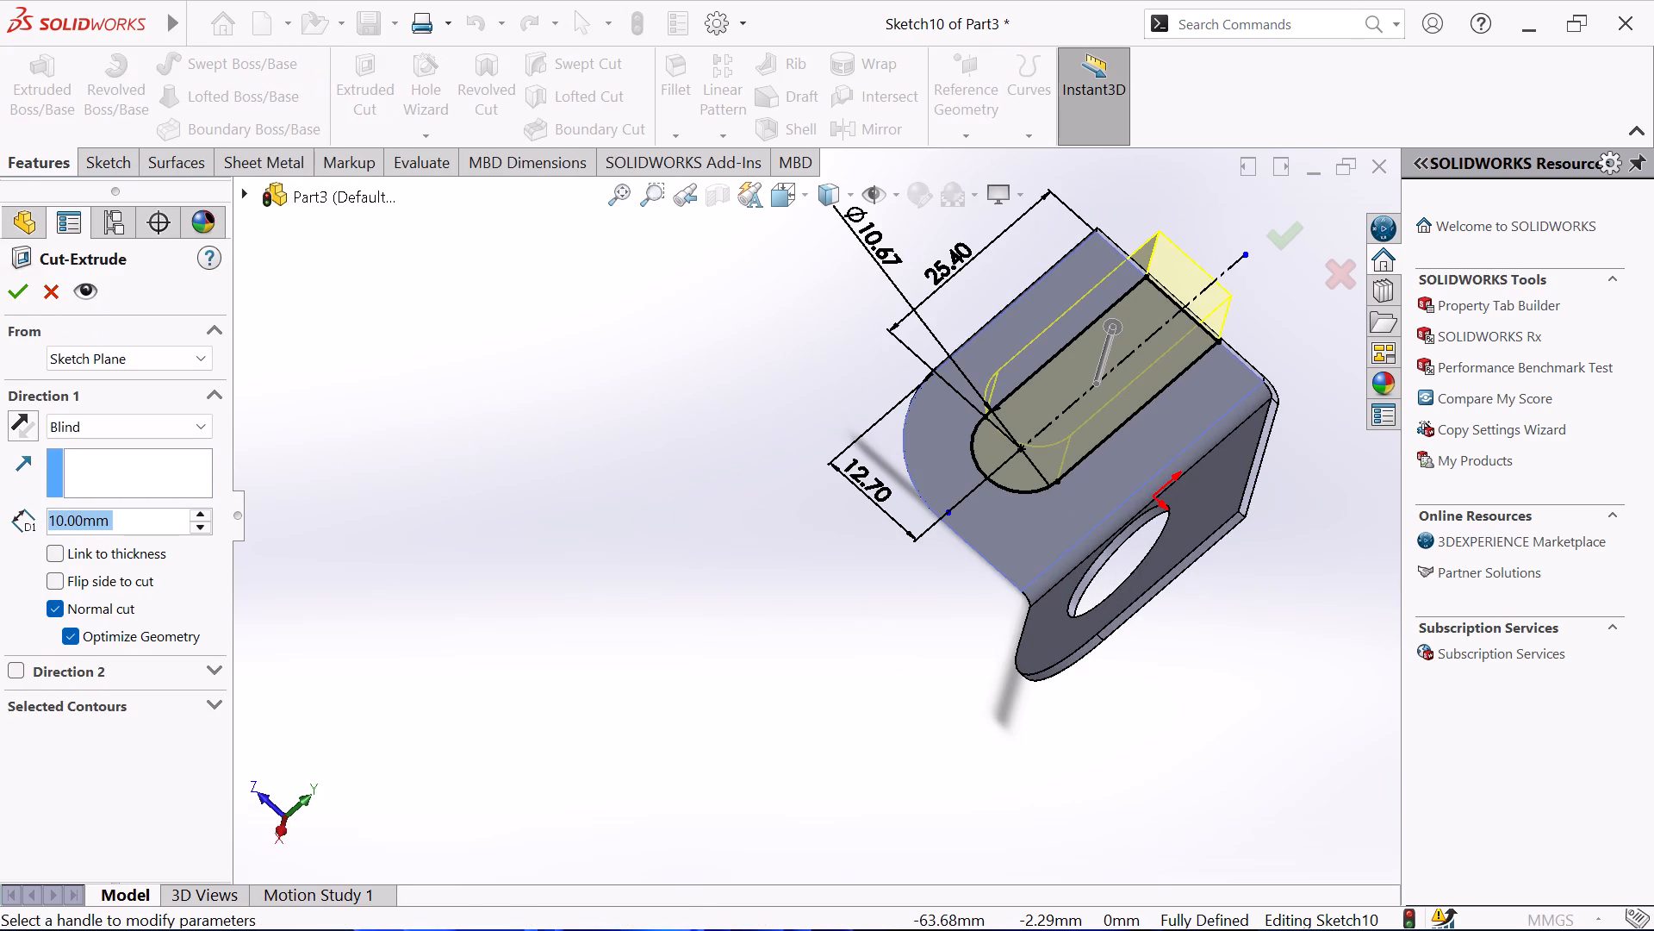
pyautogui.click(3, 286)
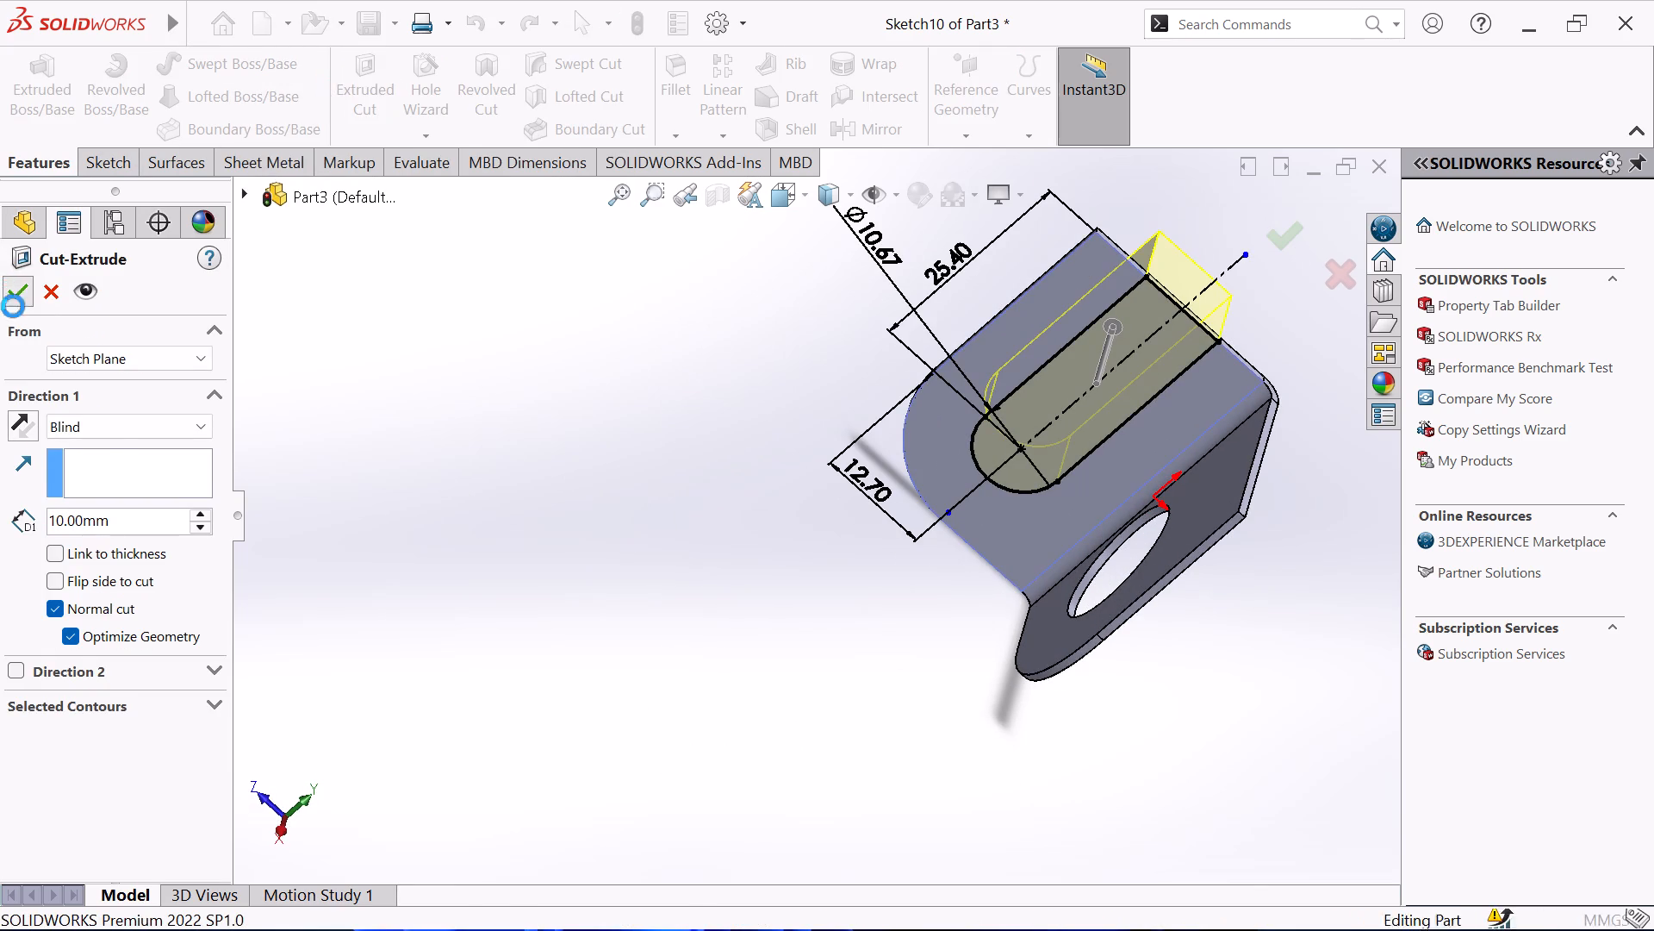
pyautogui.click(413, 428)
# Examine the slotted edge flange, the bend and the base hole from several angles.
pyautogui.moveTo(438, 380); pyautogui.dragTo(484, 342, button='middle')
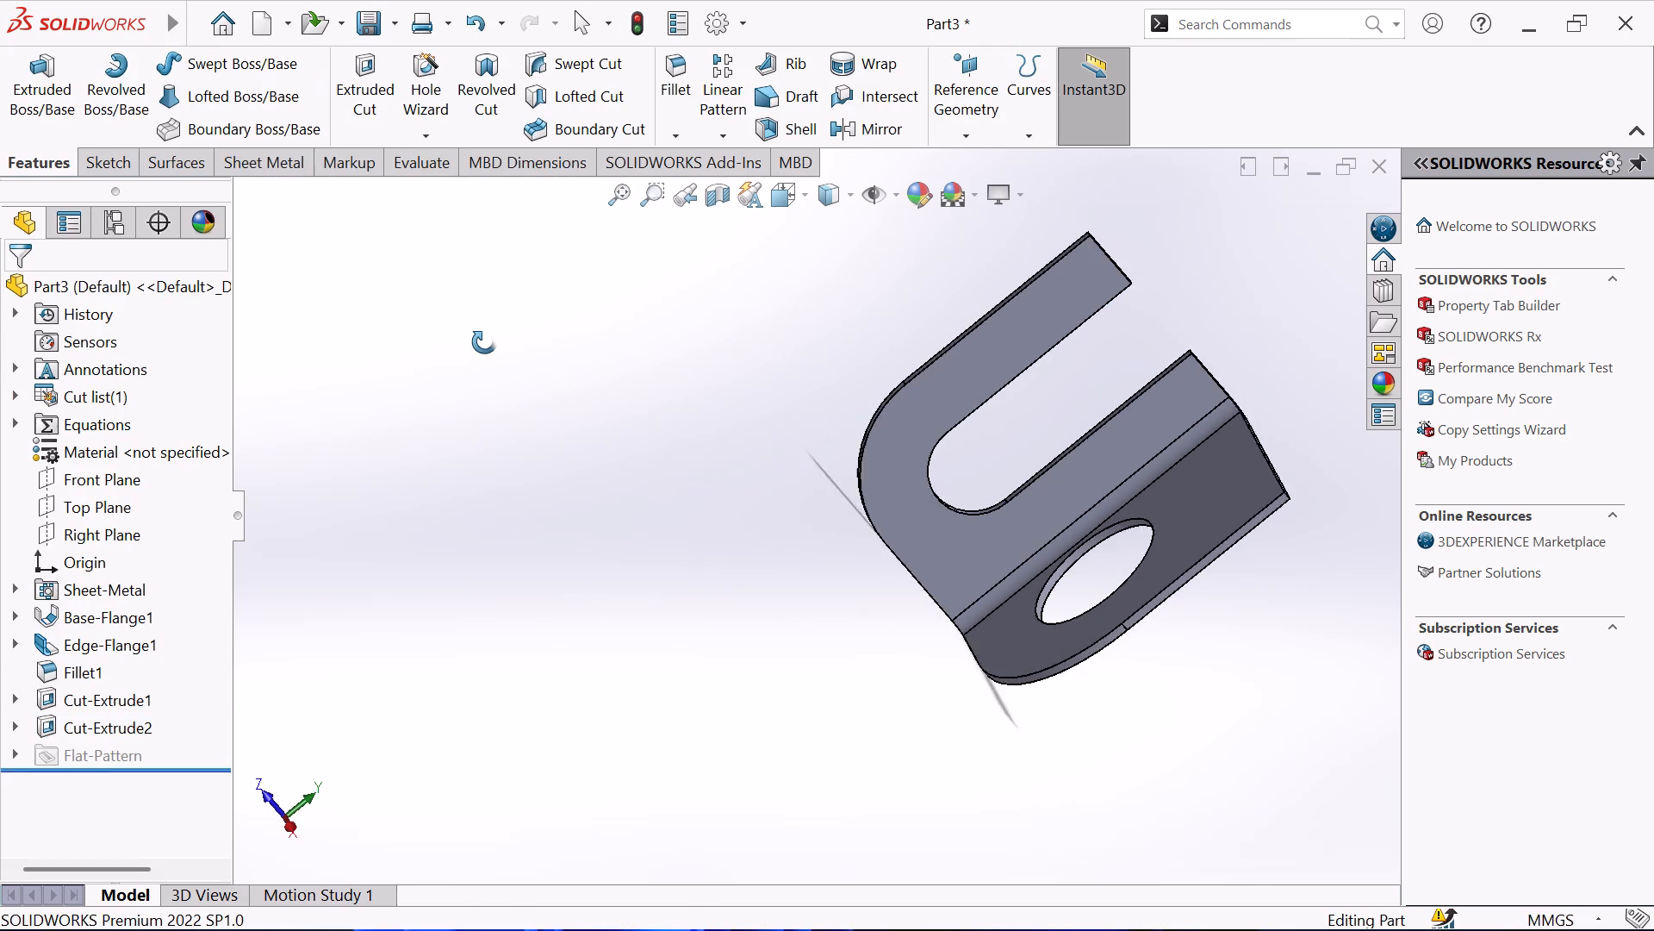
pyautogui.moveTo(484, 342); pyautogui.dragTo(499, 332, button='middle')
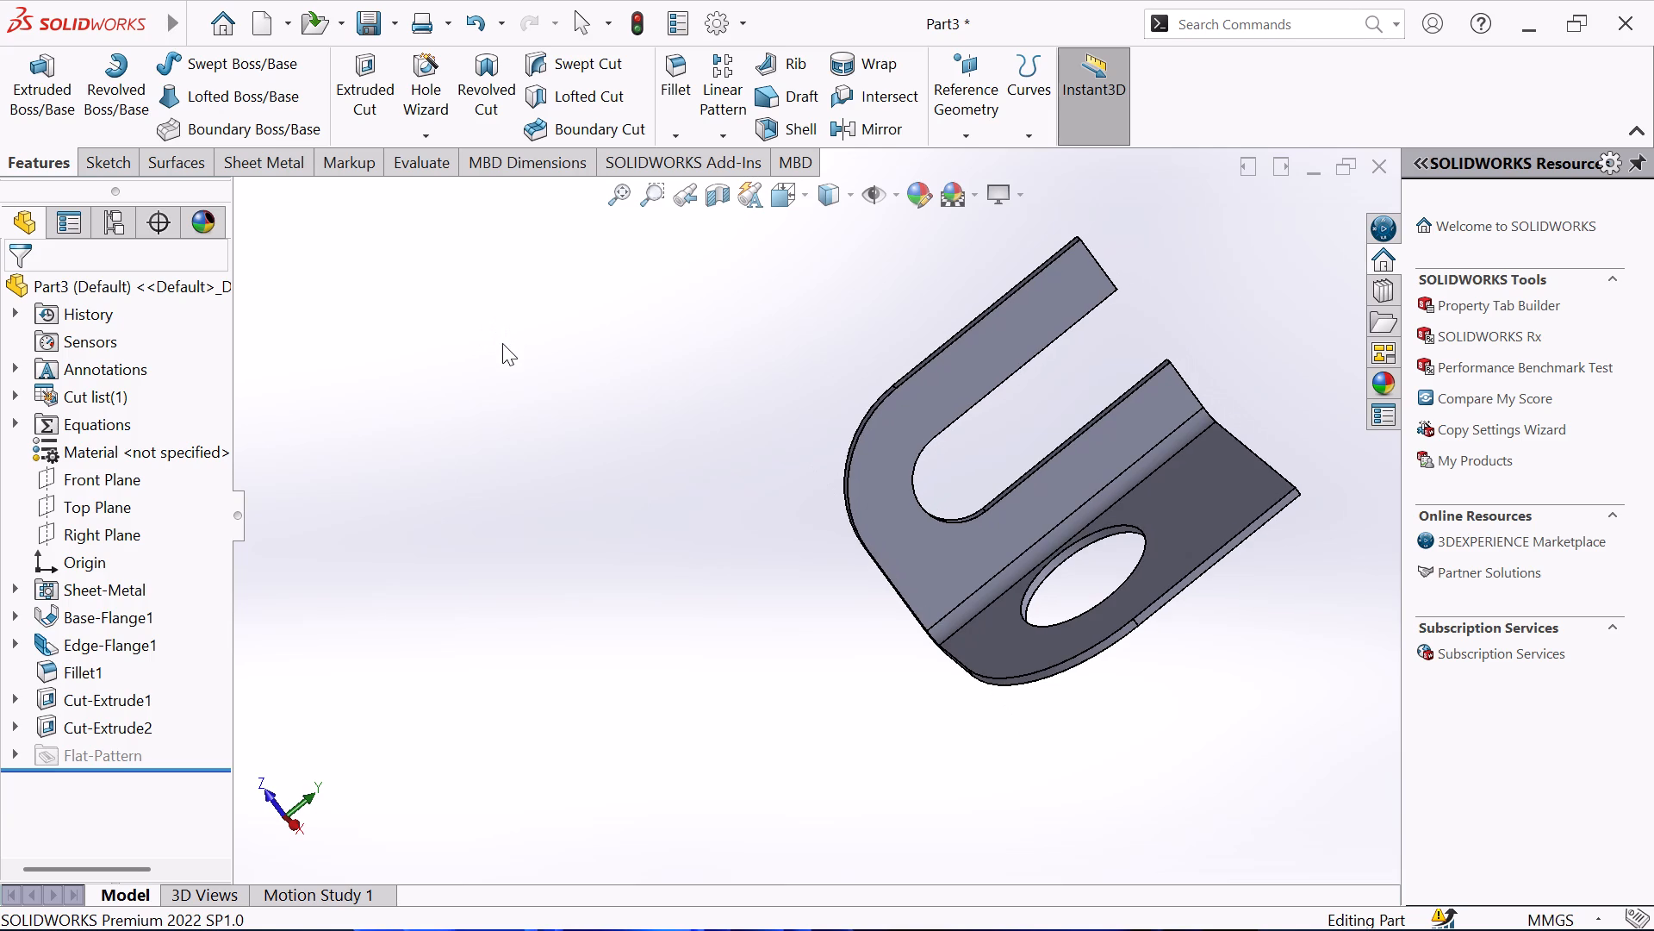
pyautogui.moveTo(504, 344); pyautogui.dragTo(531, 316, button='middle')
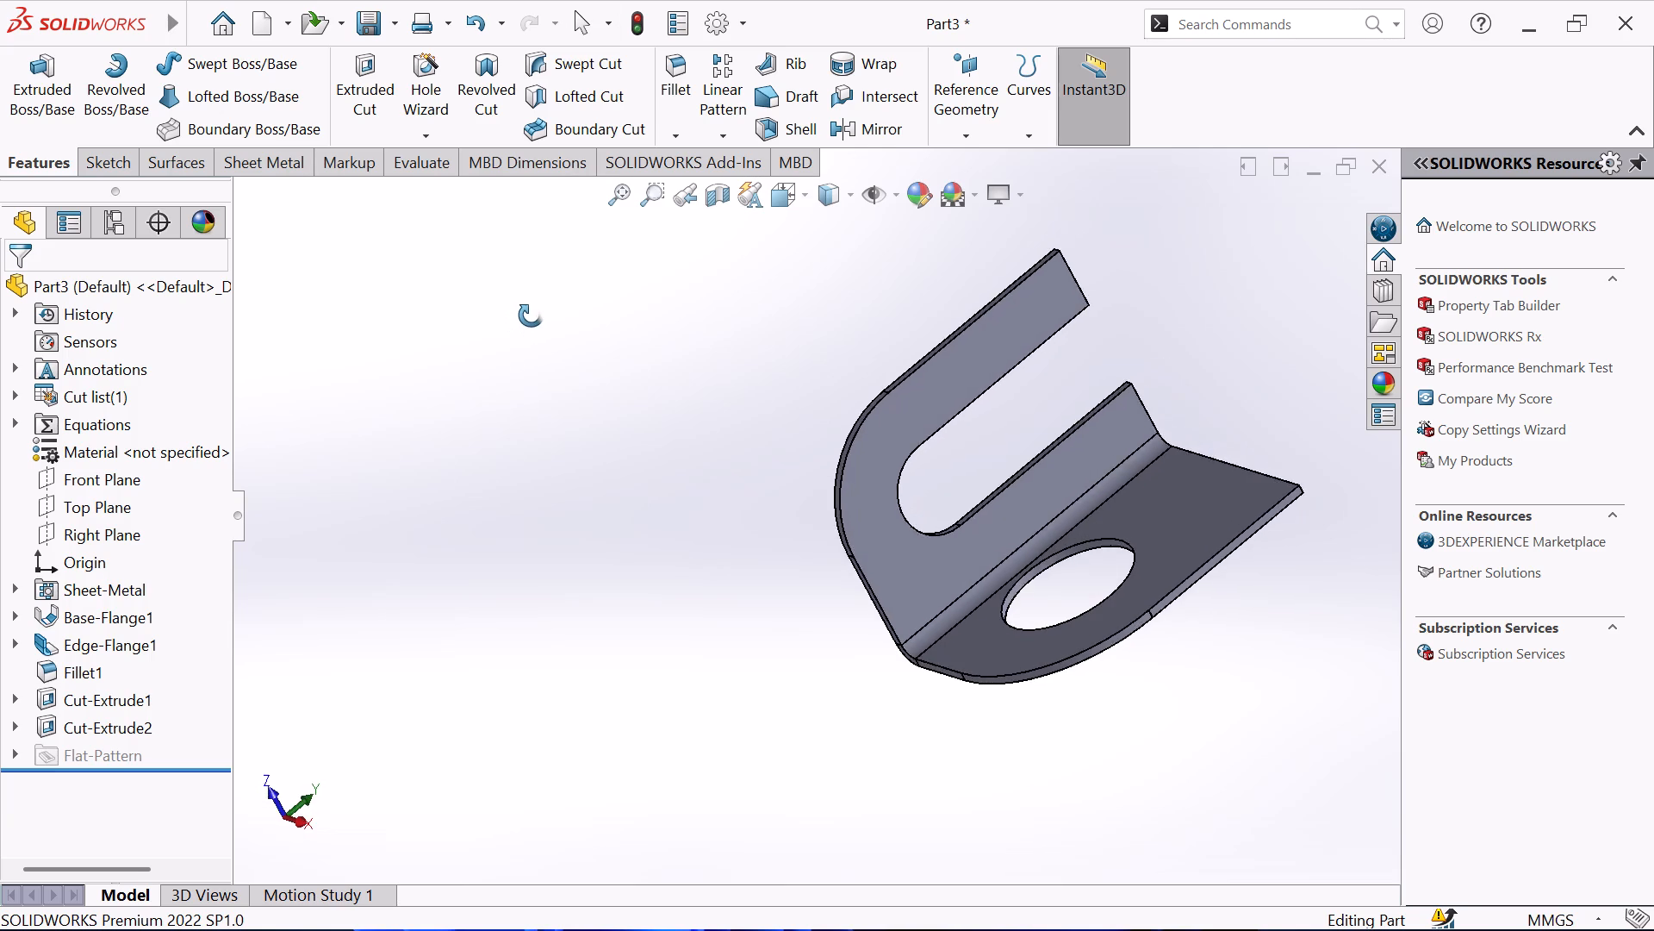
pyautogui.moveTo(531, 316); pyautogui.dragTo(562, 280, button='middle')
pyautogui.scroll(-1, 1104, 371)
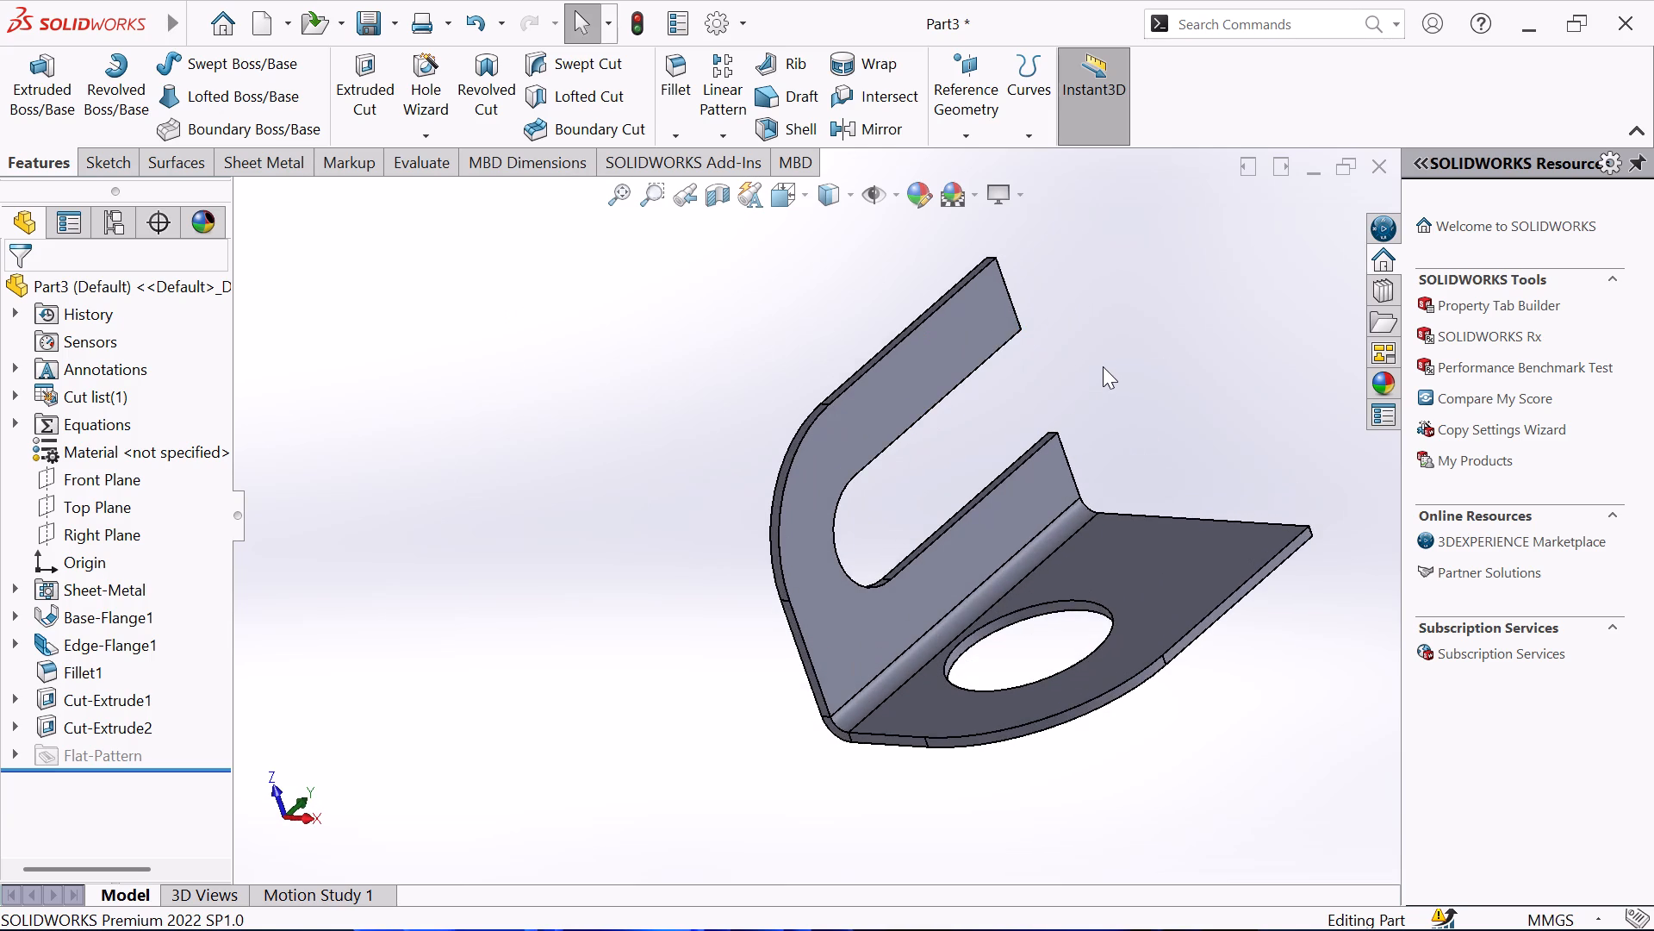
pyautogui.moveTo(1103, 365); pyautogui.dragTo(1110, 347, button='middle')
pyautogui.middleClick(1110, 347)
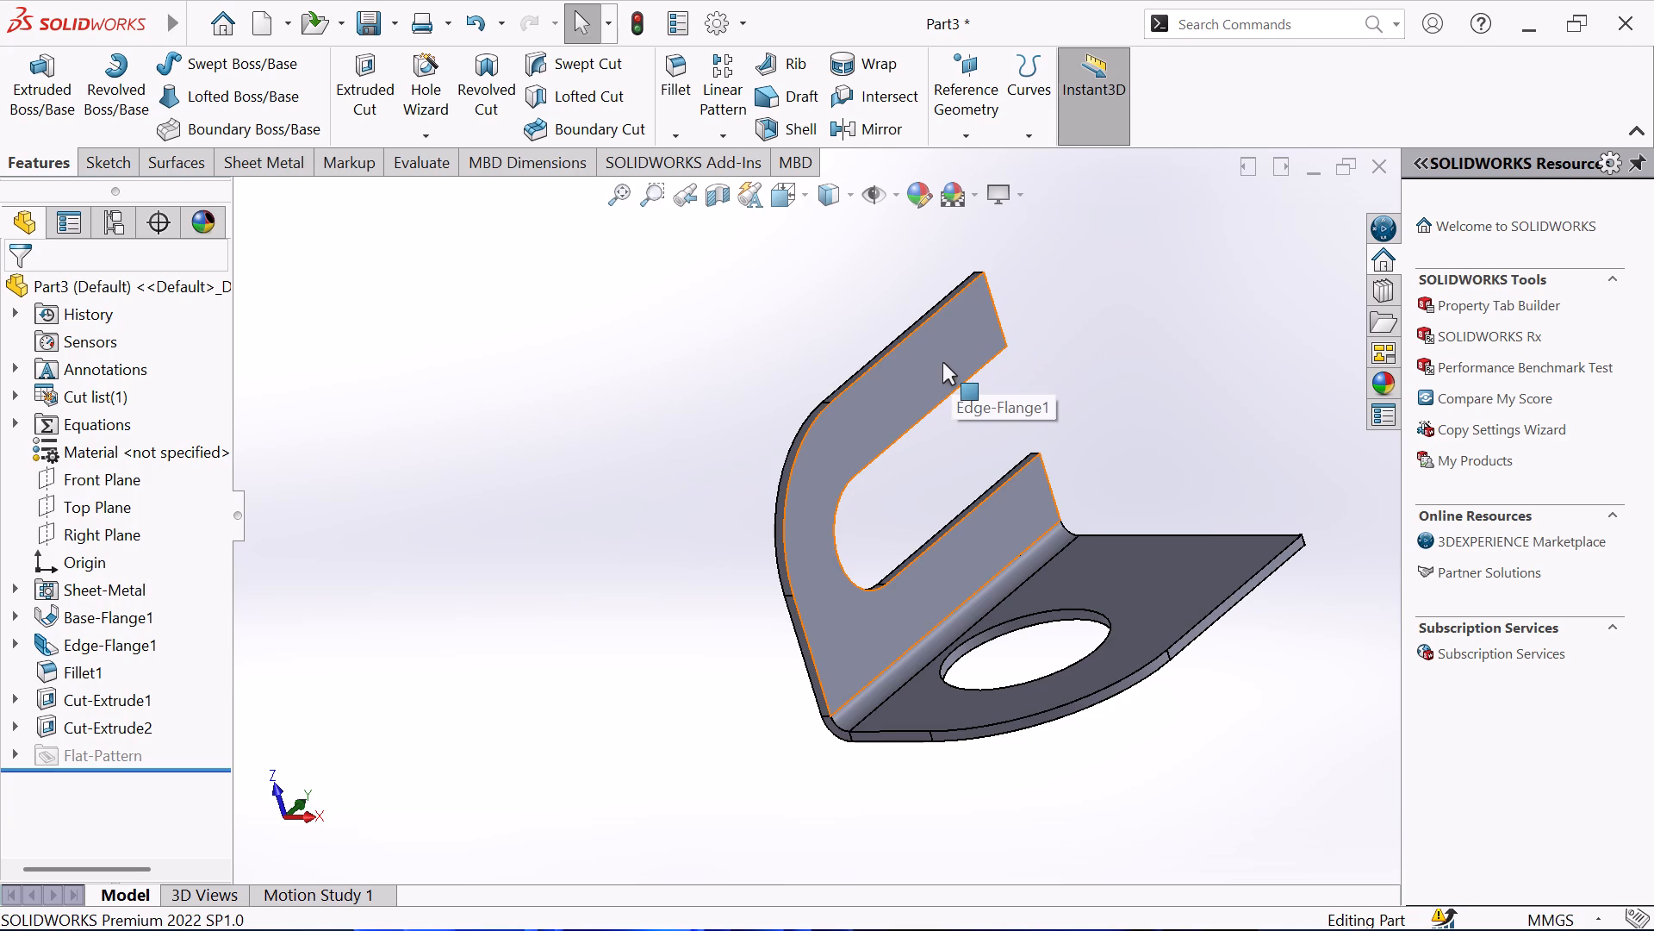
pyautogui.scroll(-2, 941, 366)
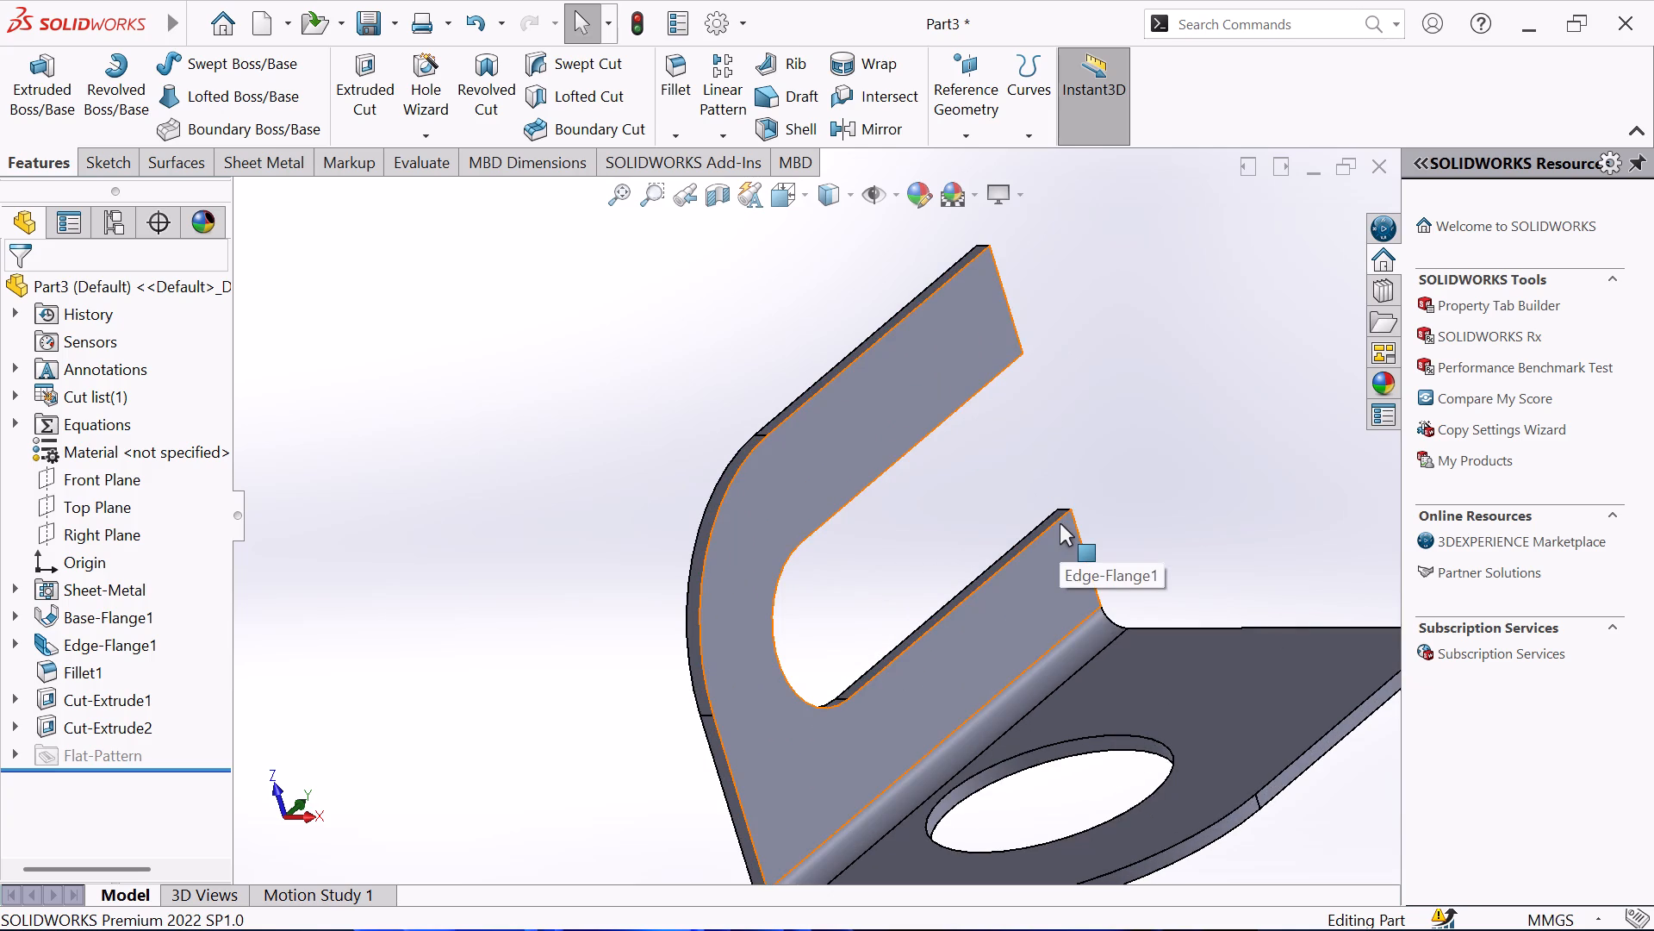
pyautogui.scroll(2, 1060, 523)
pyautogui.moveTo(1060, 523); pyautogui.dragTo(1090, 529, button='middle')
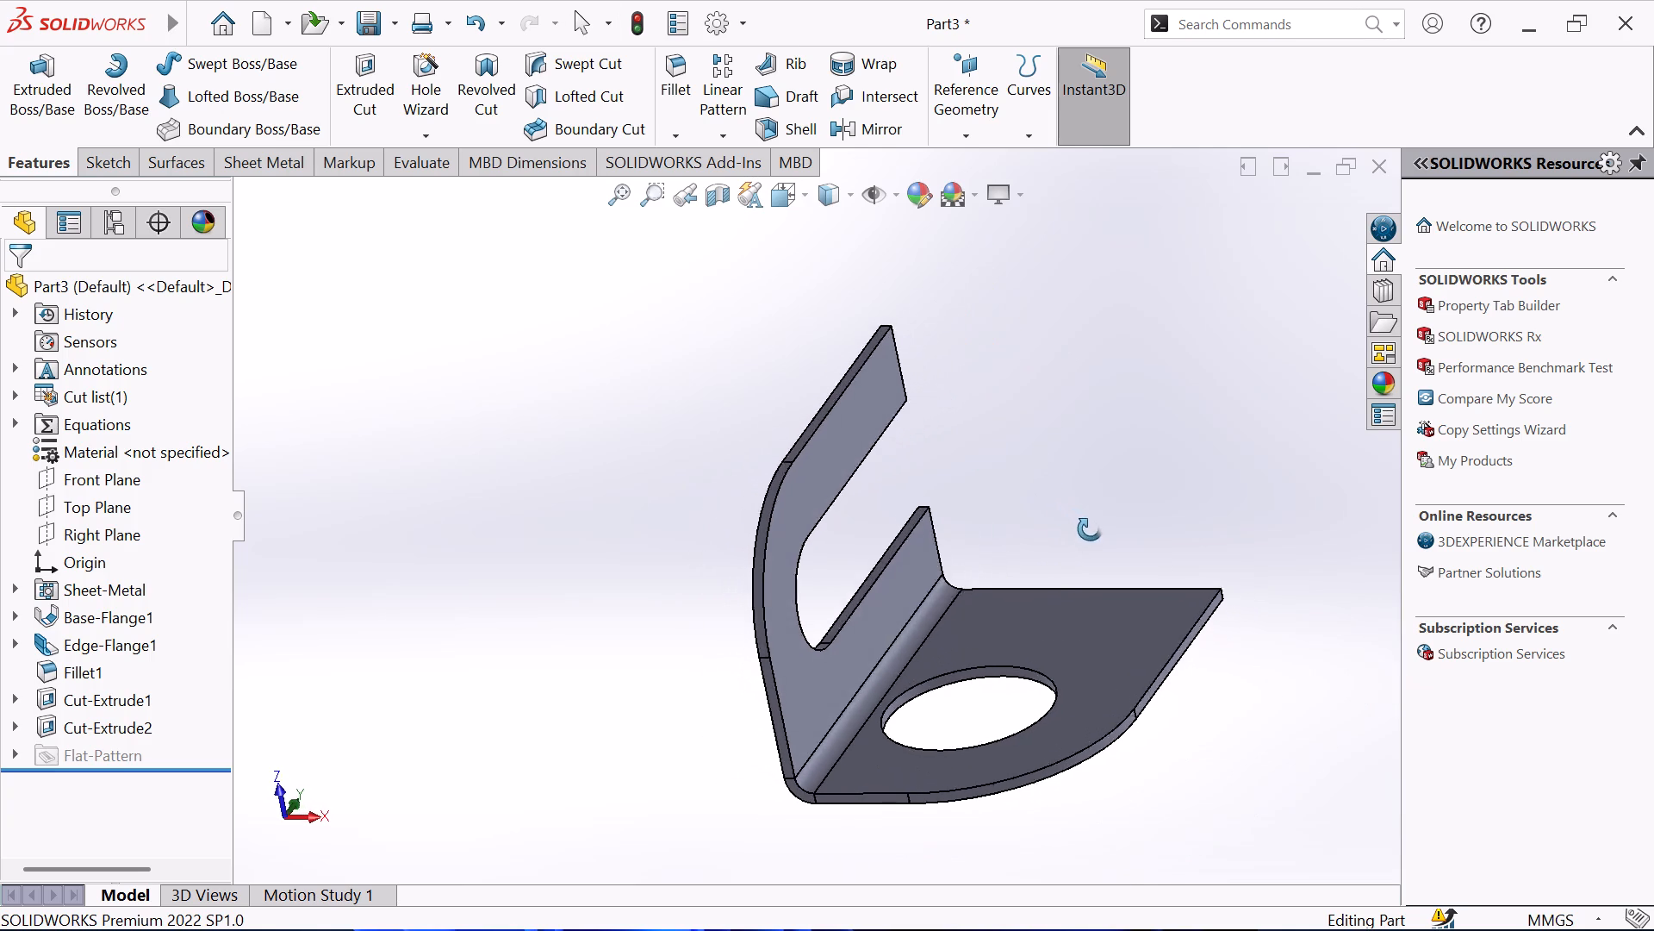
pyautogui.moveTo(1090, 529); pyautogui.dragTo(1090, 531, button='middle')
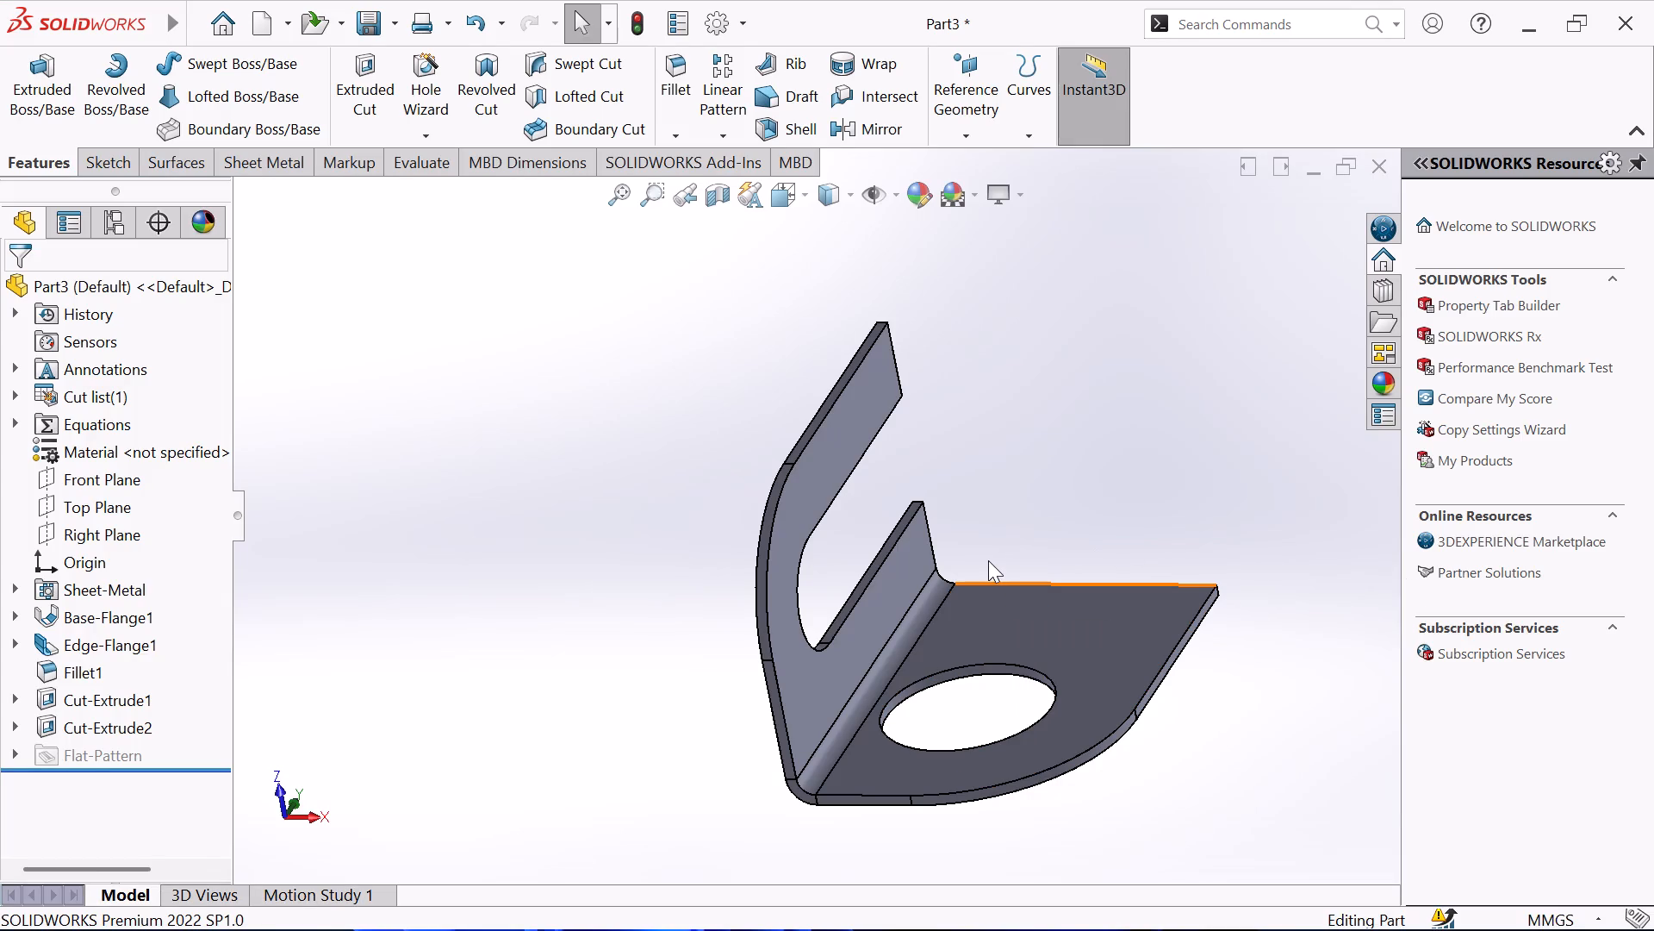
pyautogui.scroll(2, 946, 540)
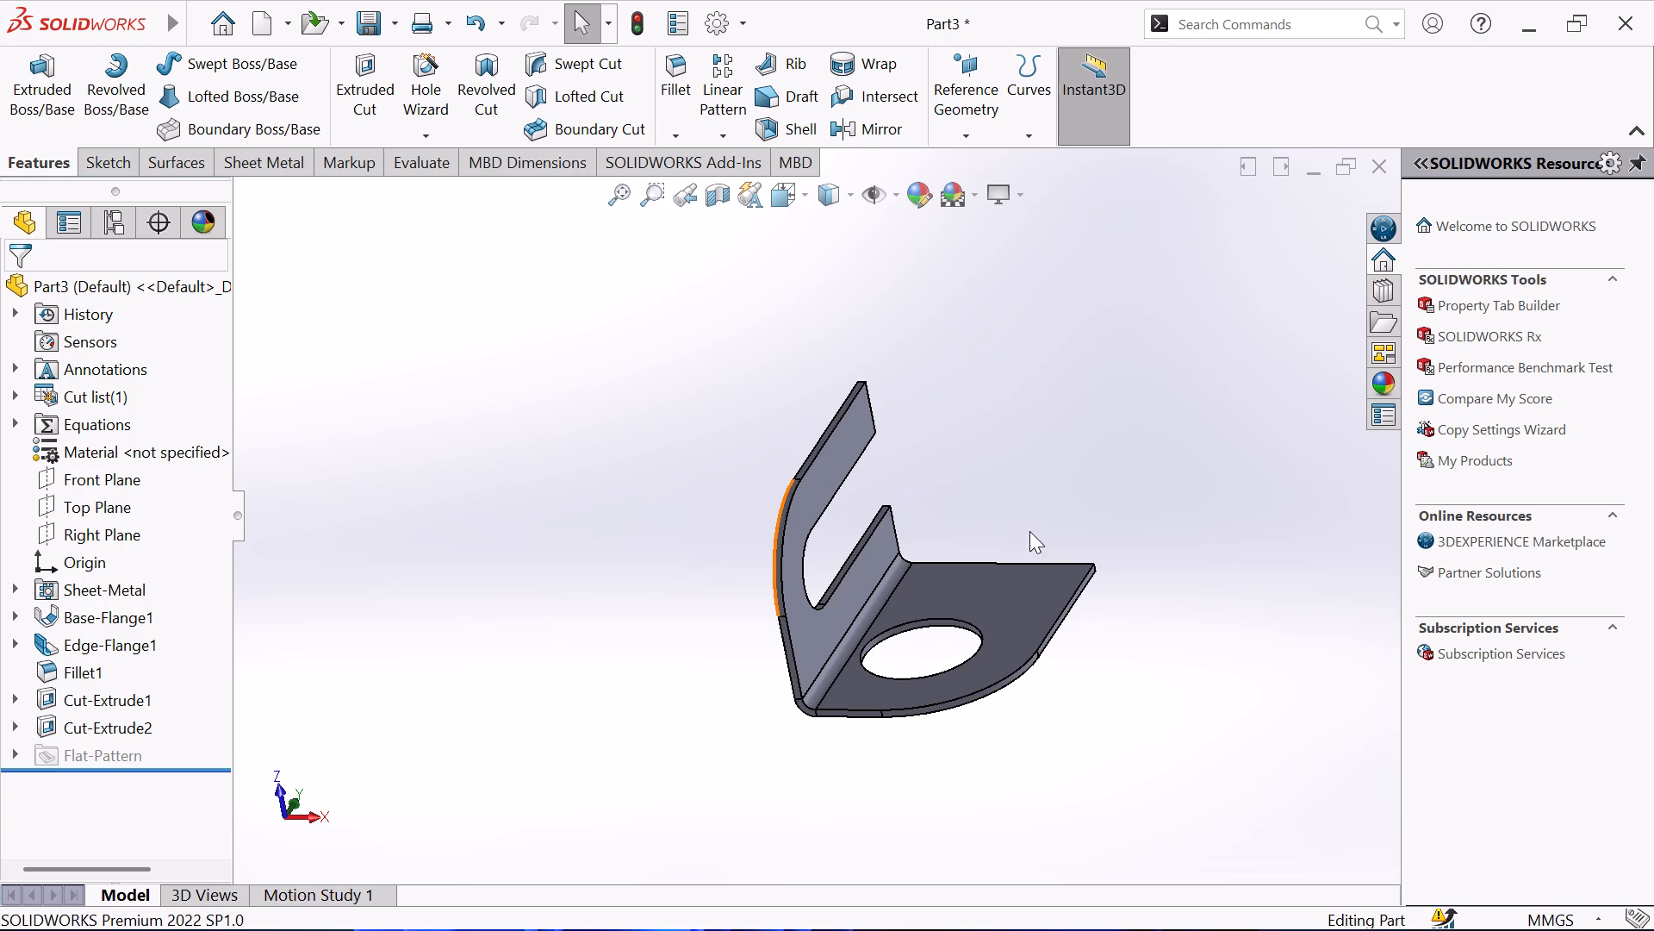
pyautogui.moveTo(1064, 609); pyautogui.dragTo(836, 603, button='middle')
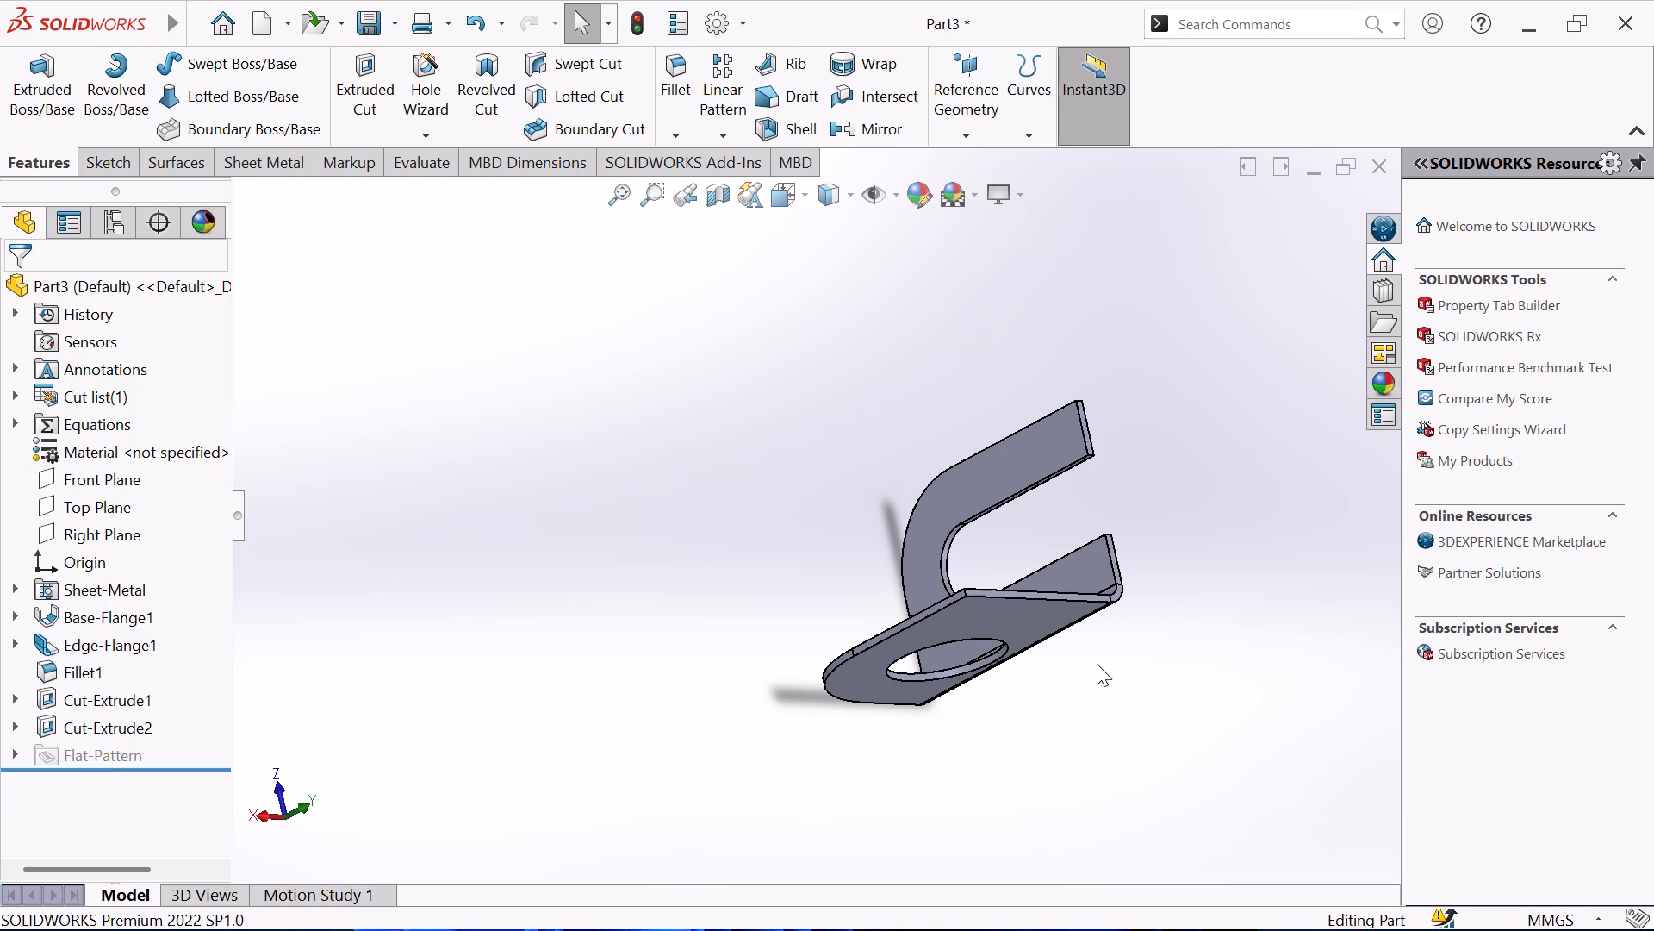
pyautogui.moveTo(1104, 649); pyautogui.dragTo(1149, 692, button='middle')
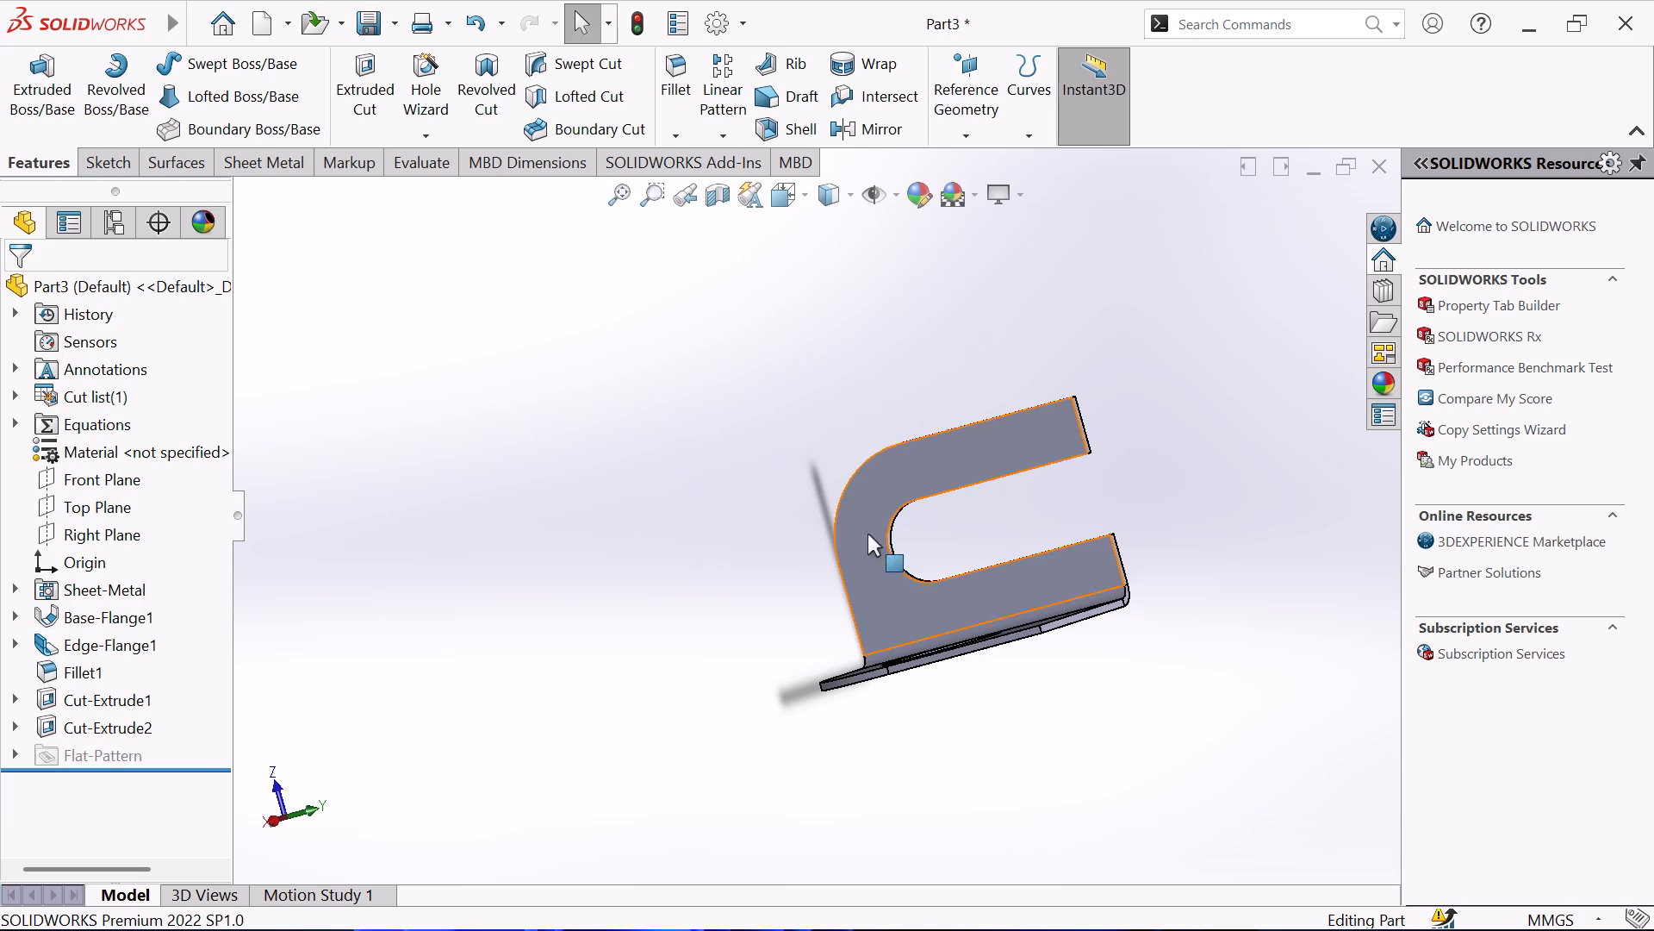
pyautogui.scroll(1, 1001, 601)
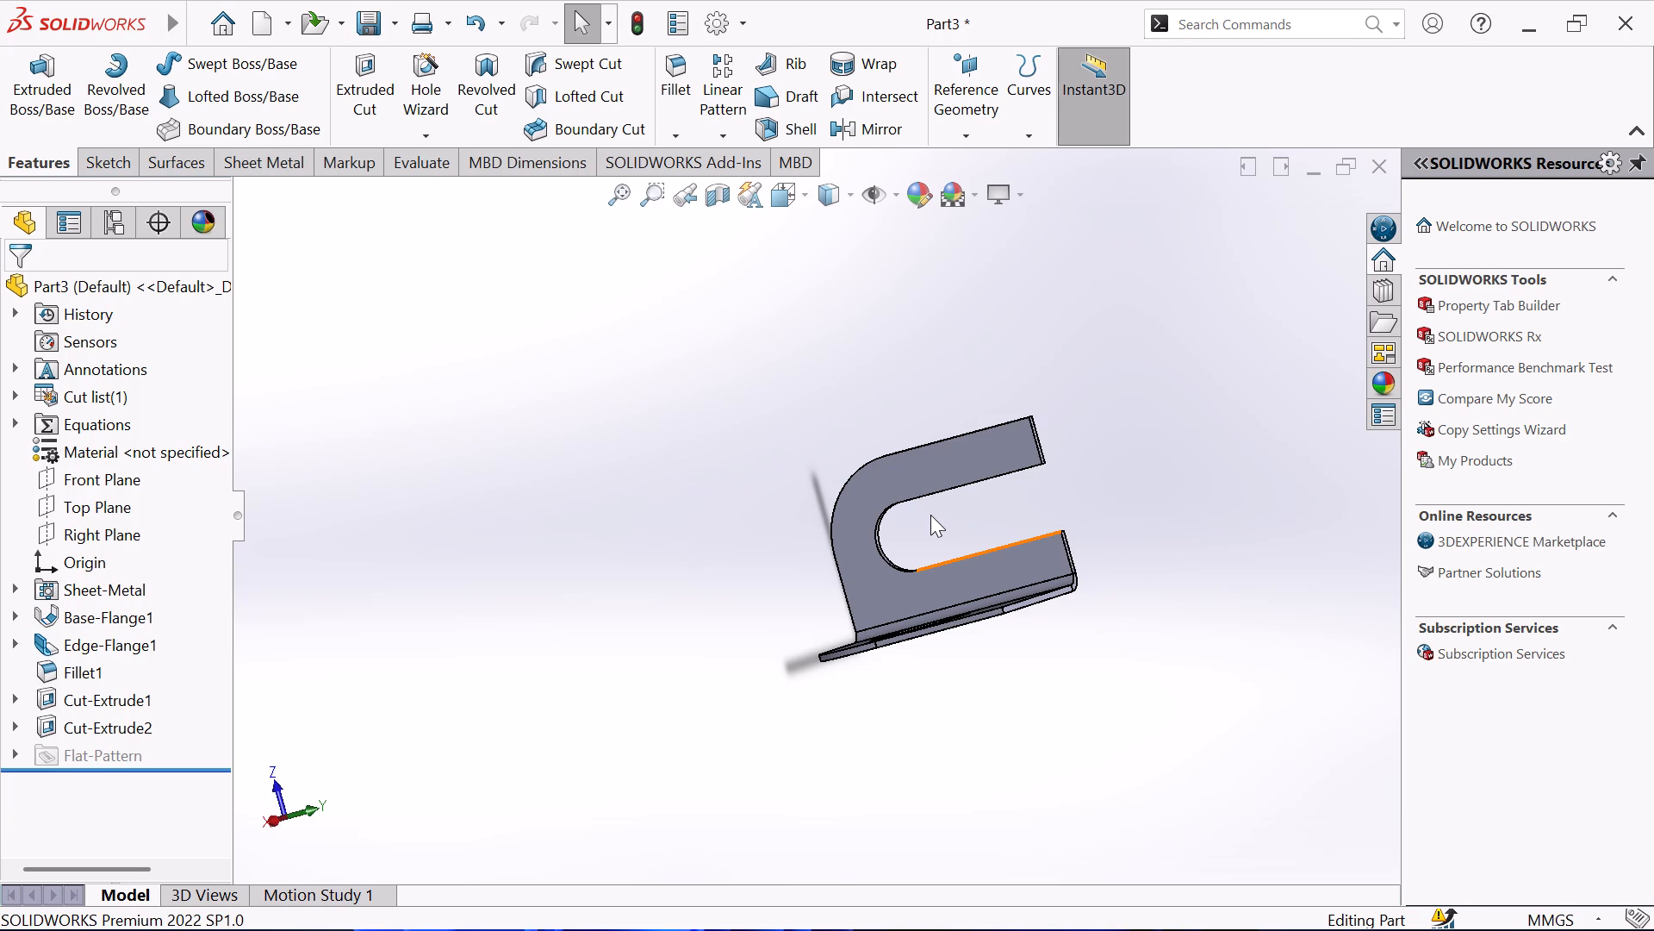
pyautogui.scroll(-1, 1039, 540)
pyautogui.moveTo(1107, 588); pyautogui.dragTo(1135, 620, button='middle')
pyautogui.moveTo(1141, 618); pyautogui.dragTo(1175, 664, button='middle')
pyautogui.scroll(-2, 1150, 634)
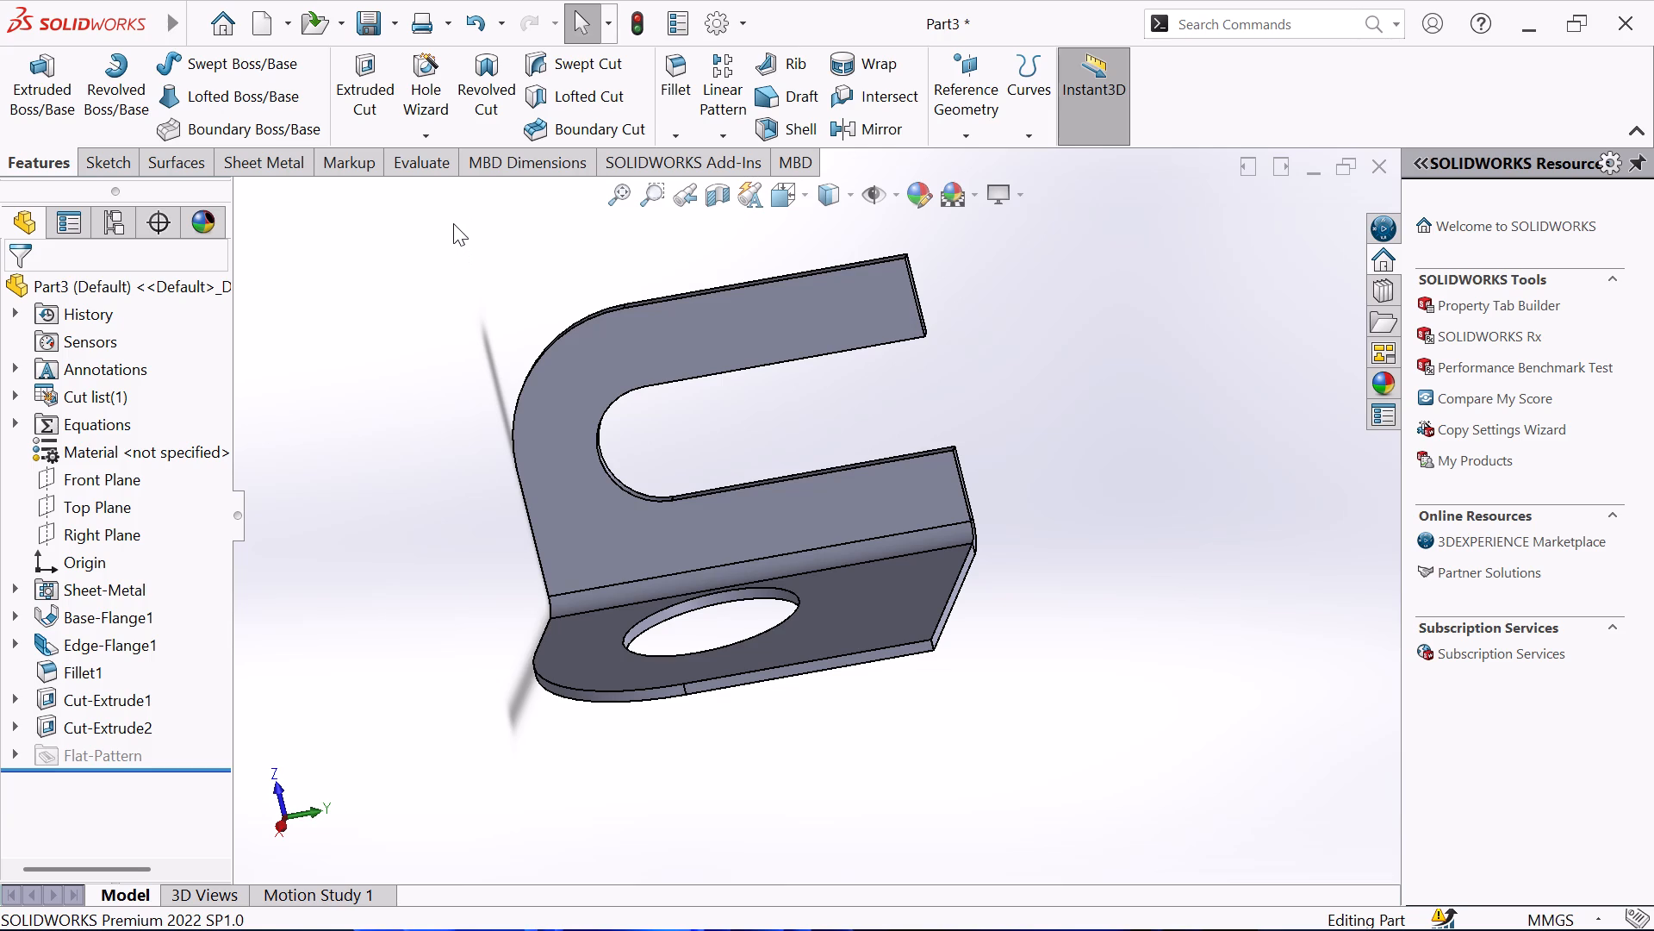
# Start an edge flange on the base flange's straight short edge, pointing away from the slotted flange, about 14 mm long at 32 degrees.
pyautogui.click(300, 161)
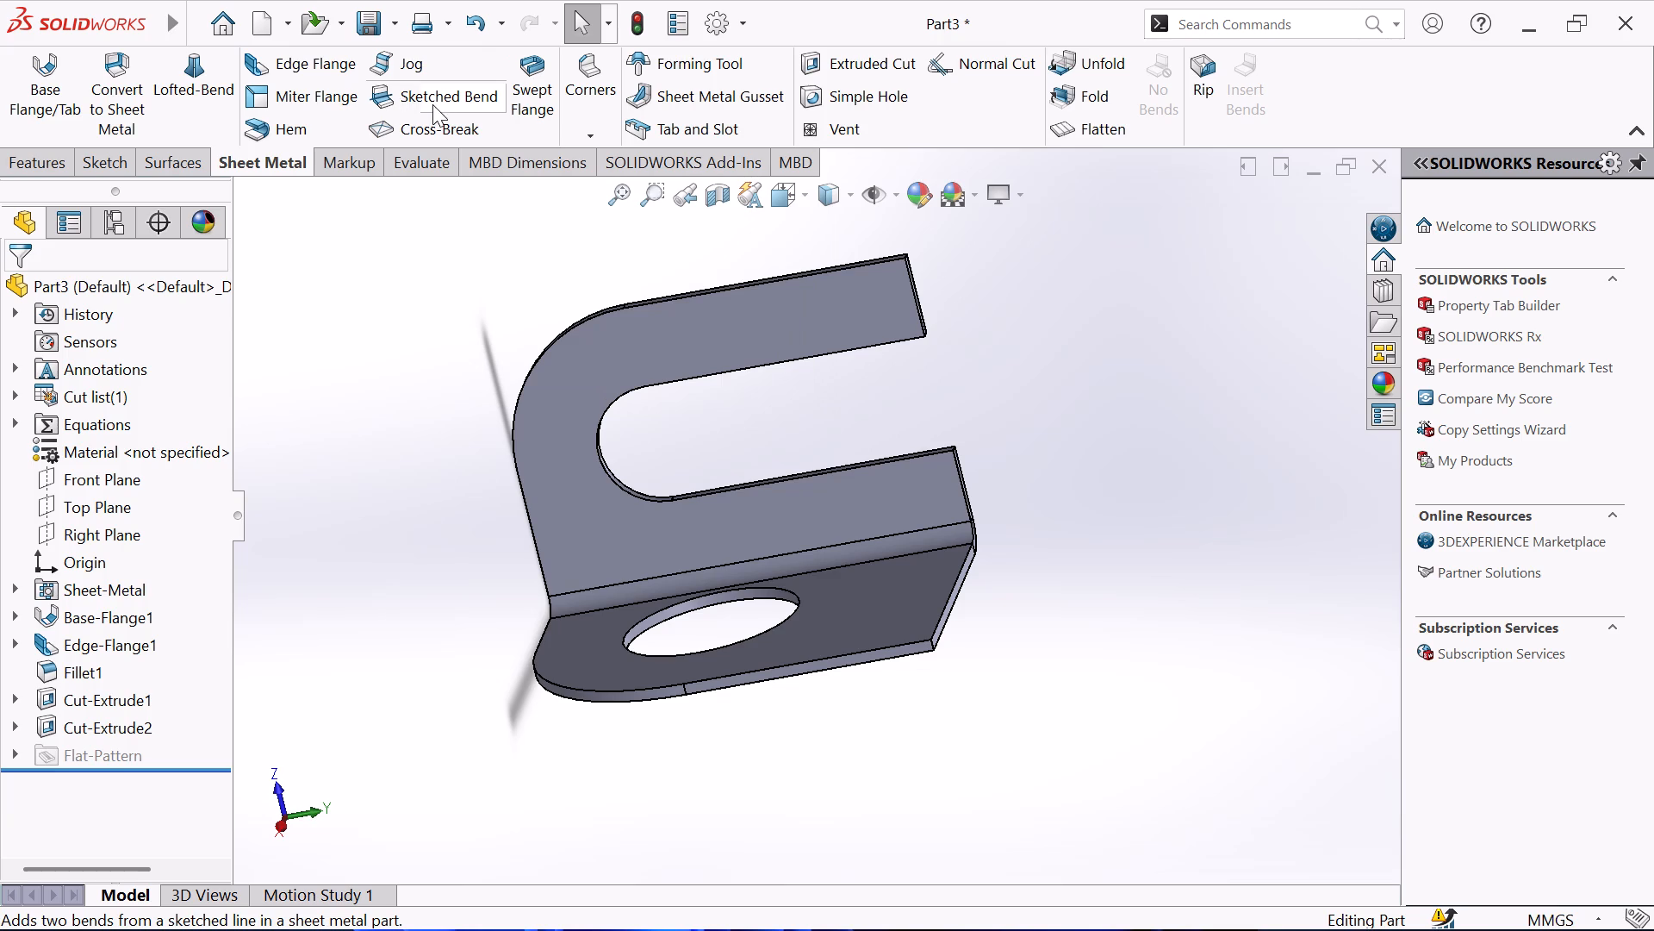
pyautogui.click(283, 59)
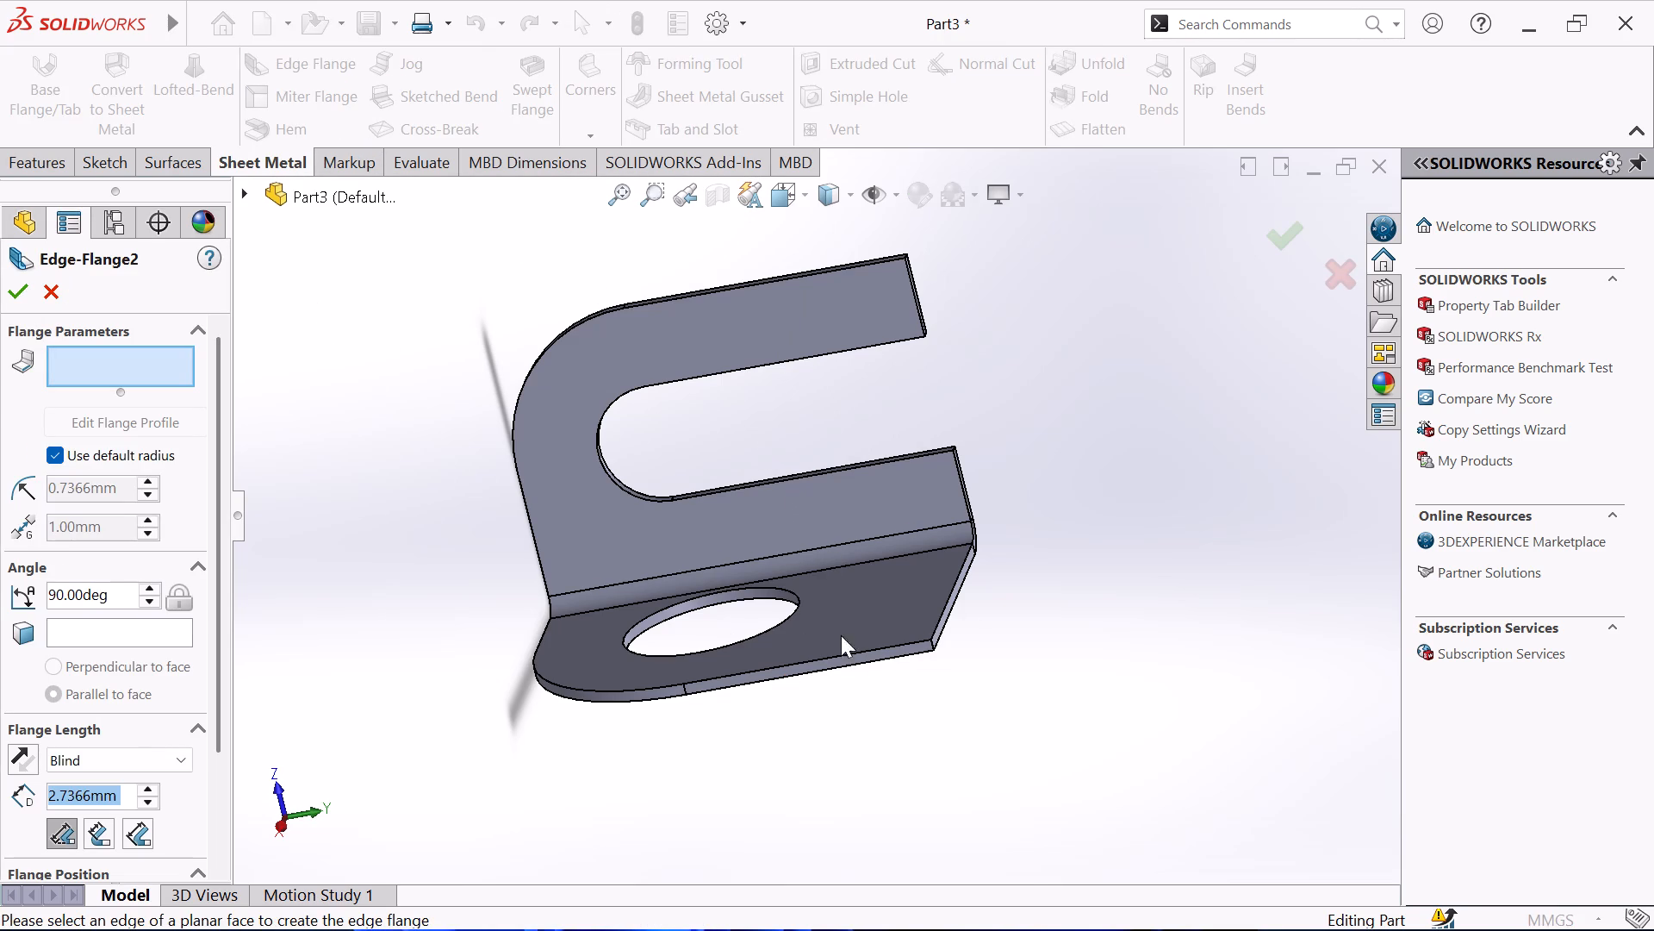
pyautogui.click(950, 603)
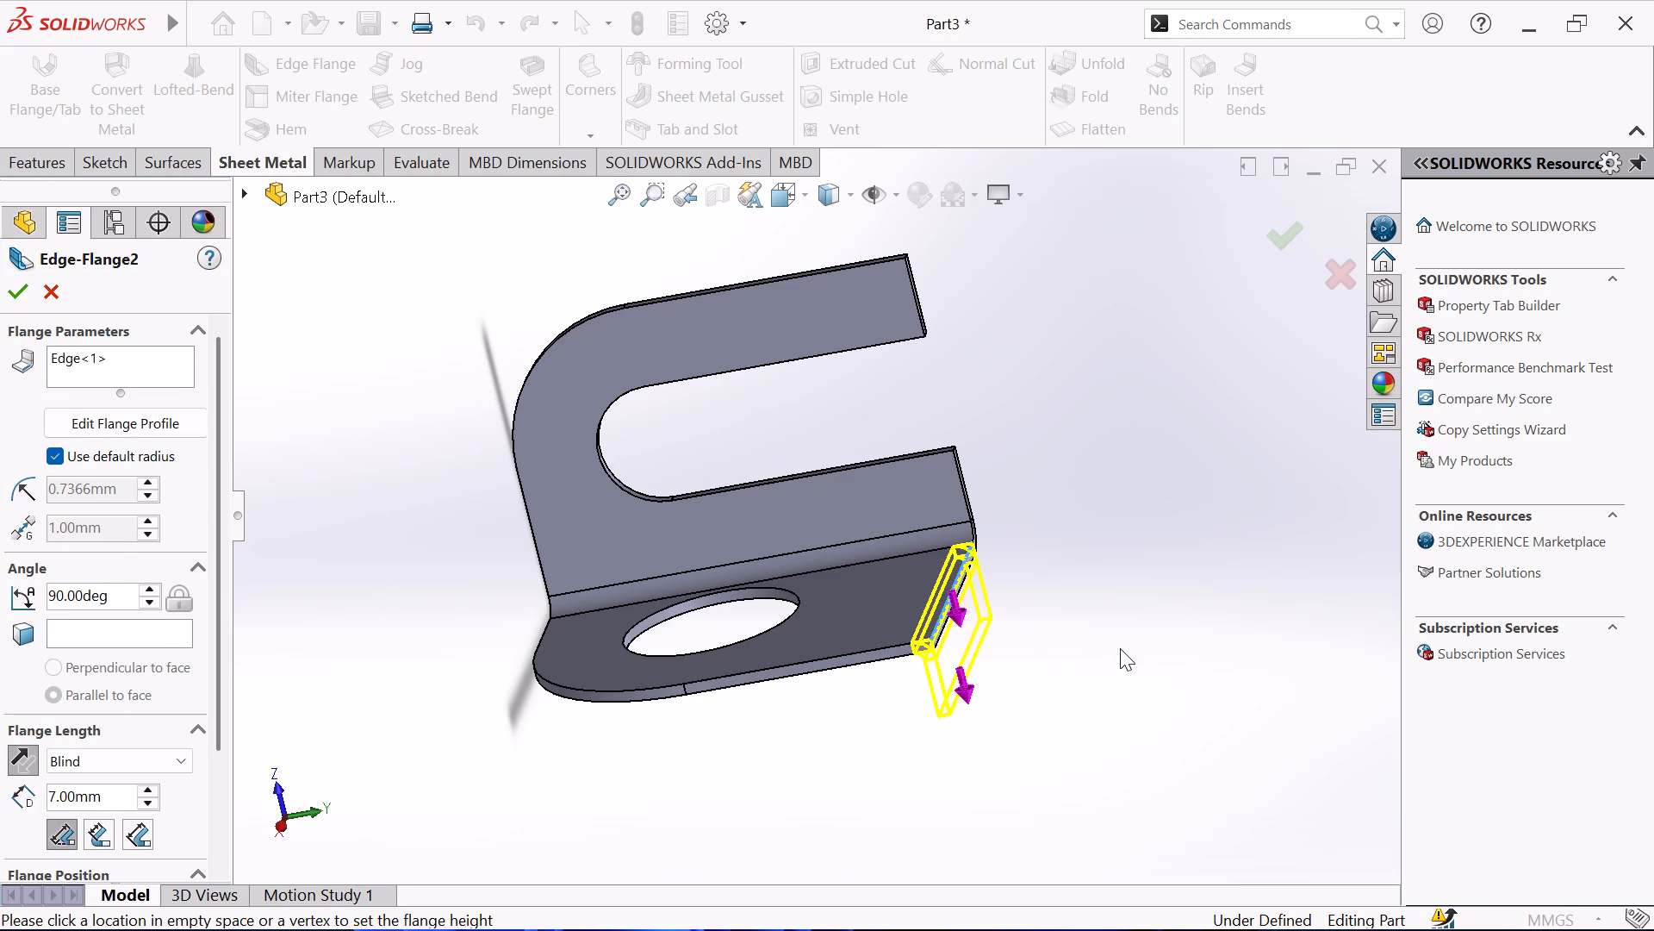
pyautogui.click(1255, 684)
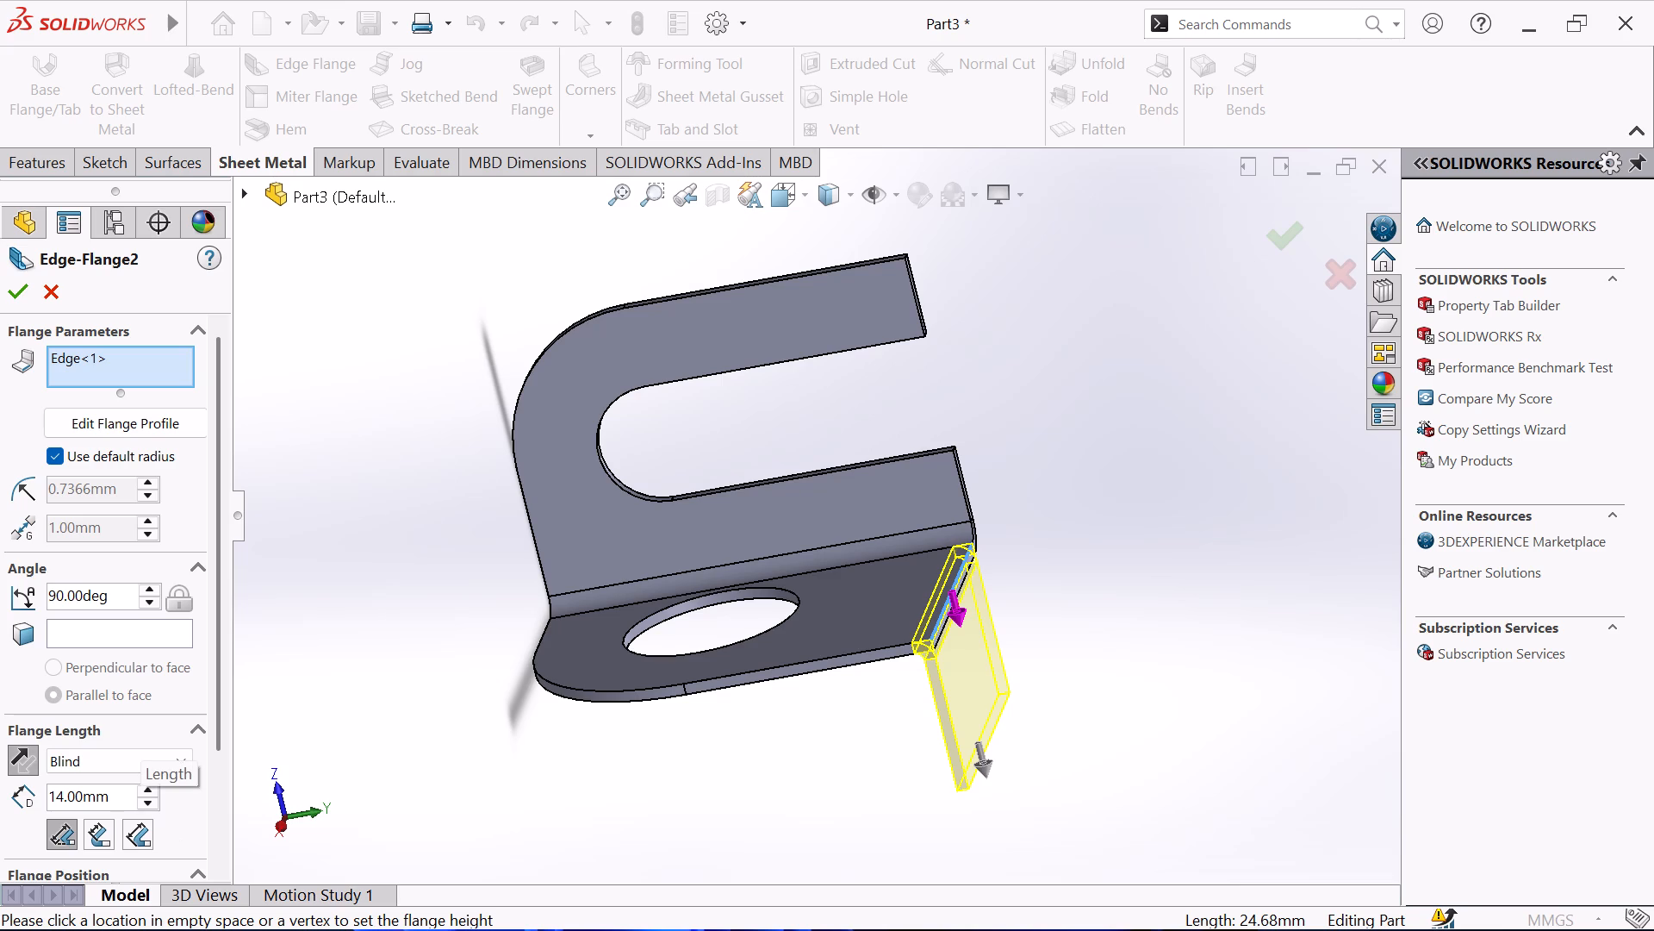
pyautogui.doubleClick(126, 598)
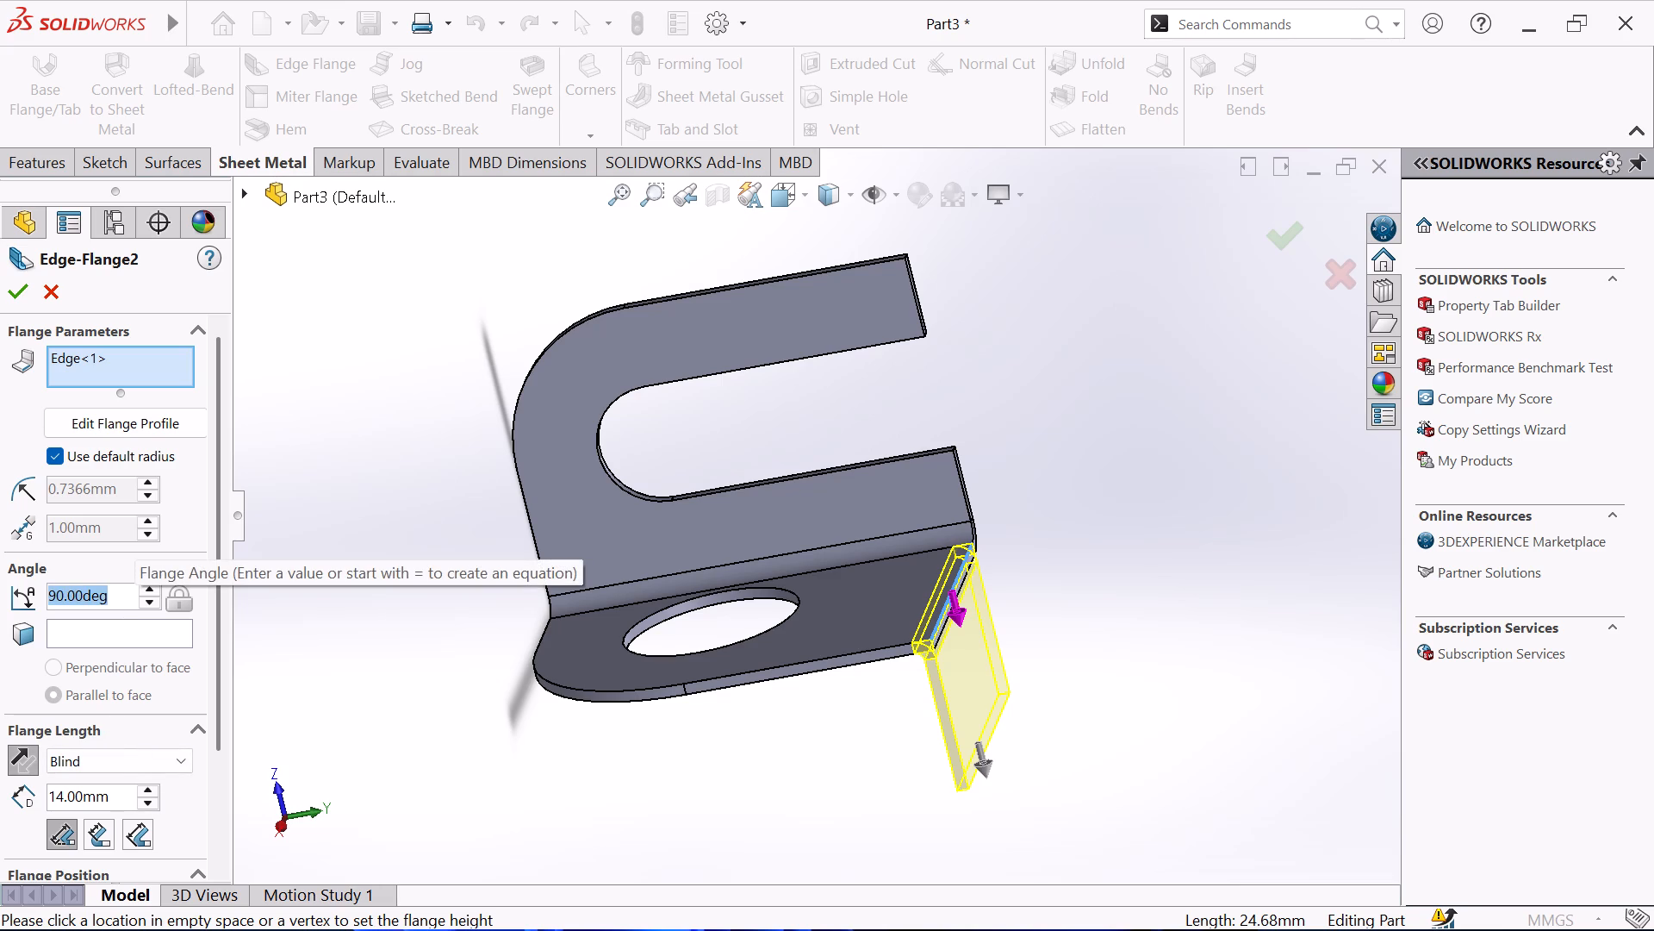
pyautogui.write('32')
pyautogui.press('Return')
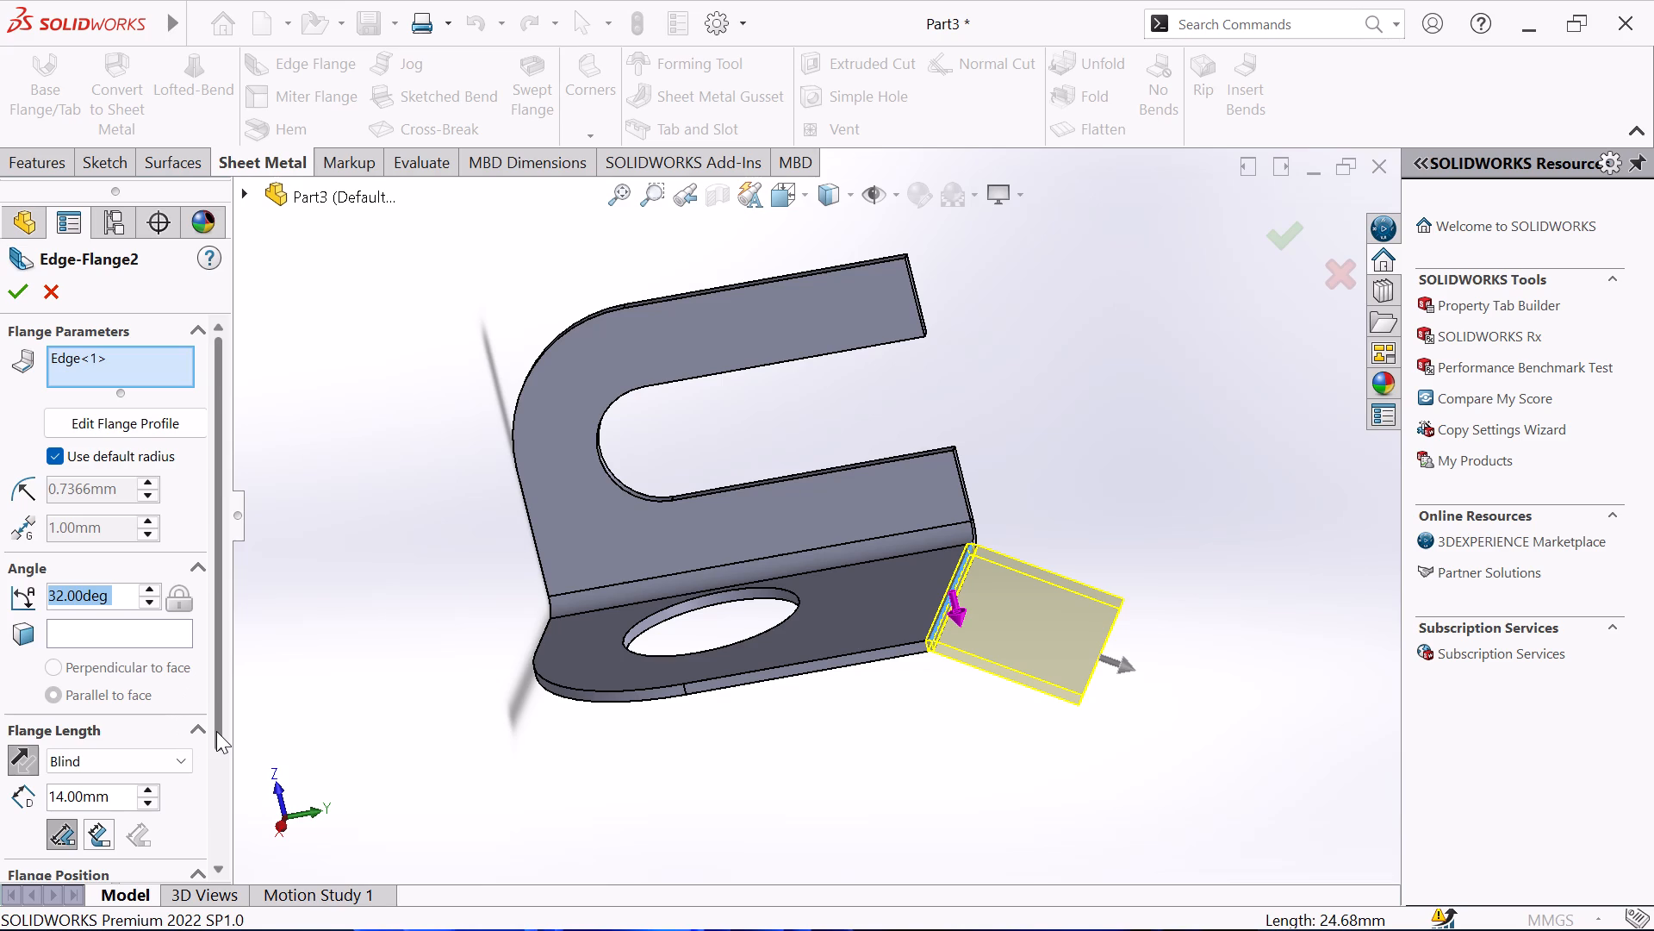
# Set the new edge flange's length to 61 mm.
pyautogui.doubleClick(122, 798)
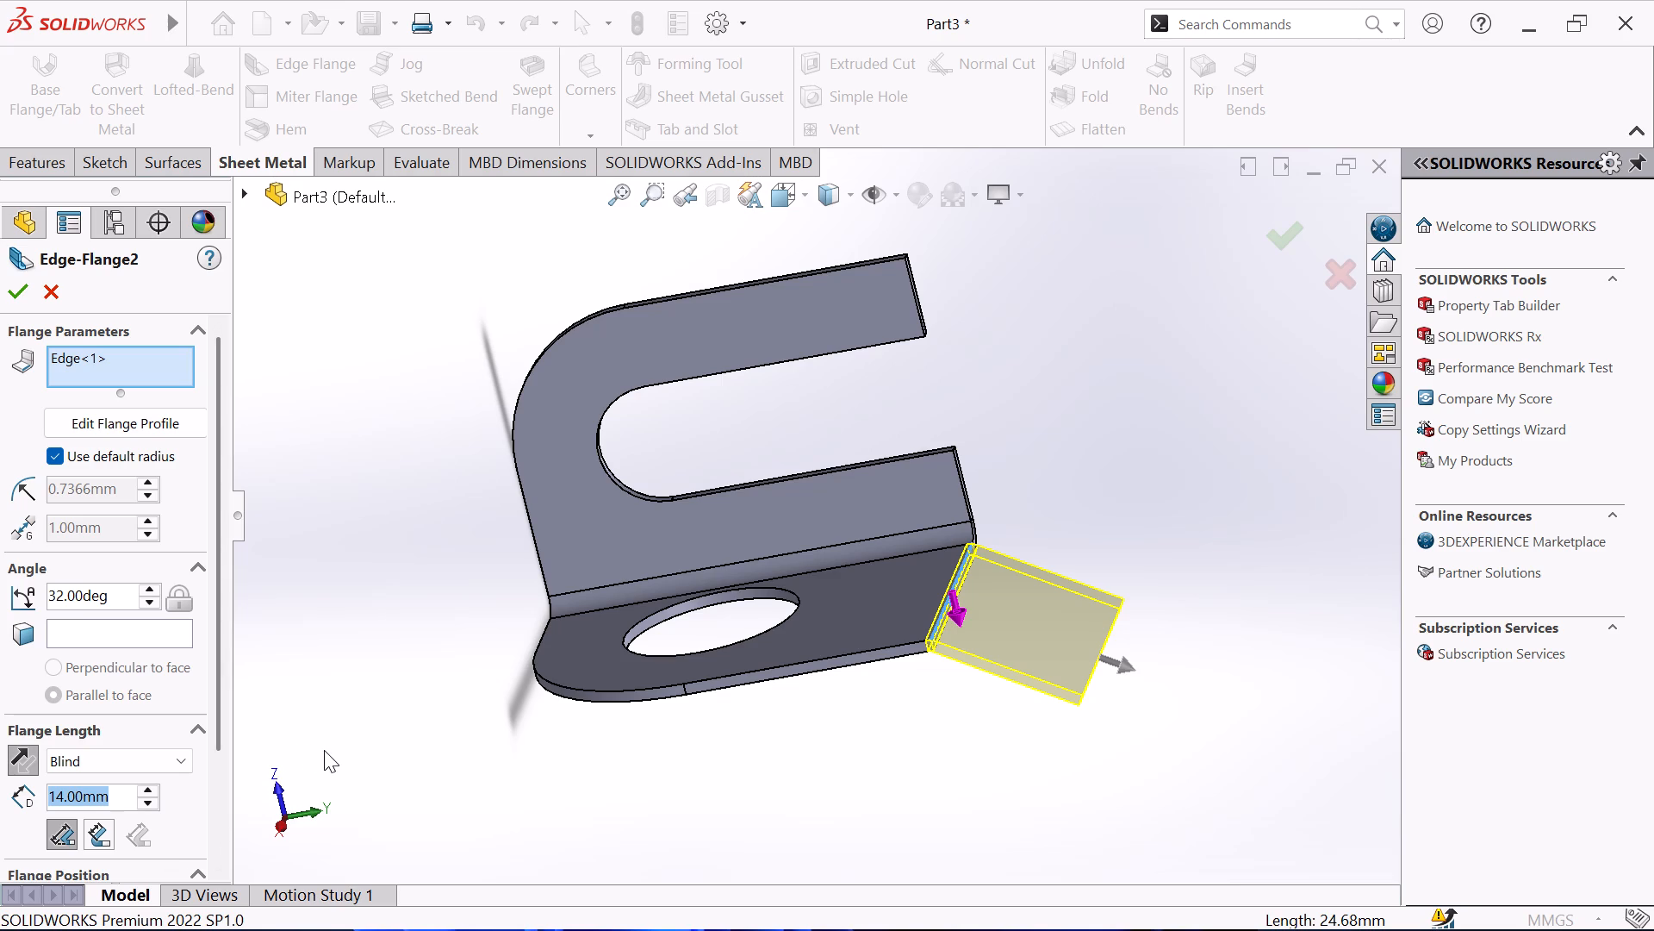
pyautogui.press('6')
pyautogui.press('1')
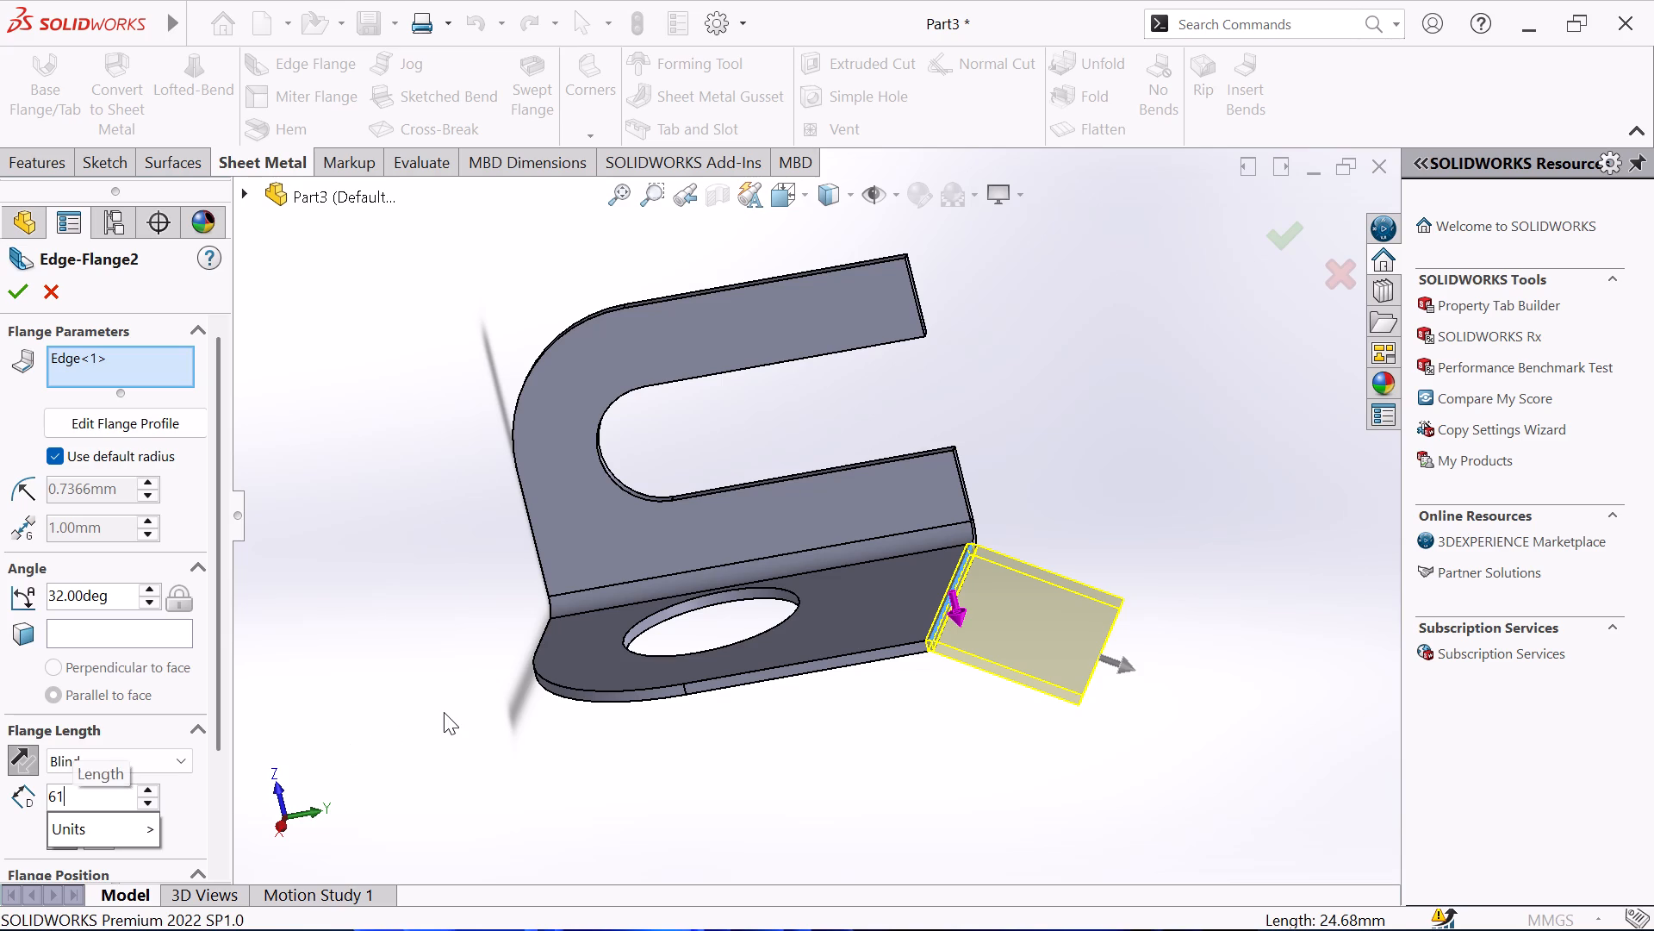
pyautogui.doubleClick(444, 712)
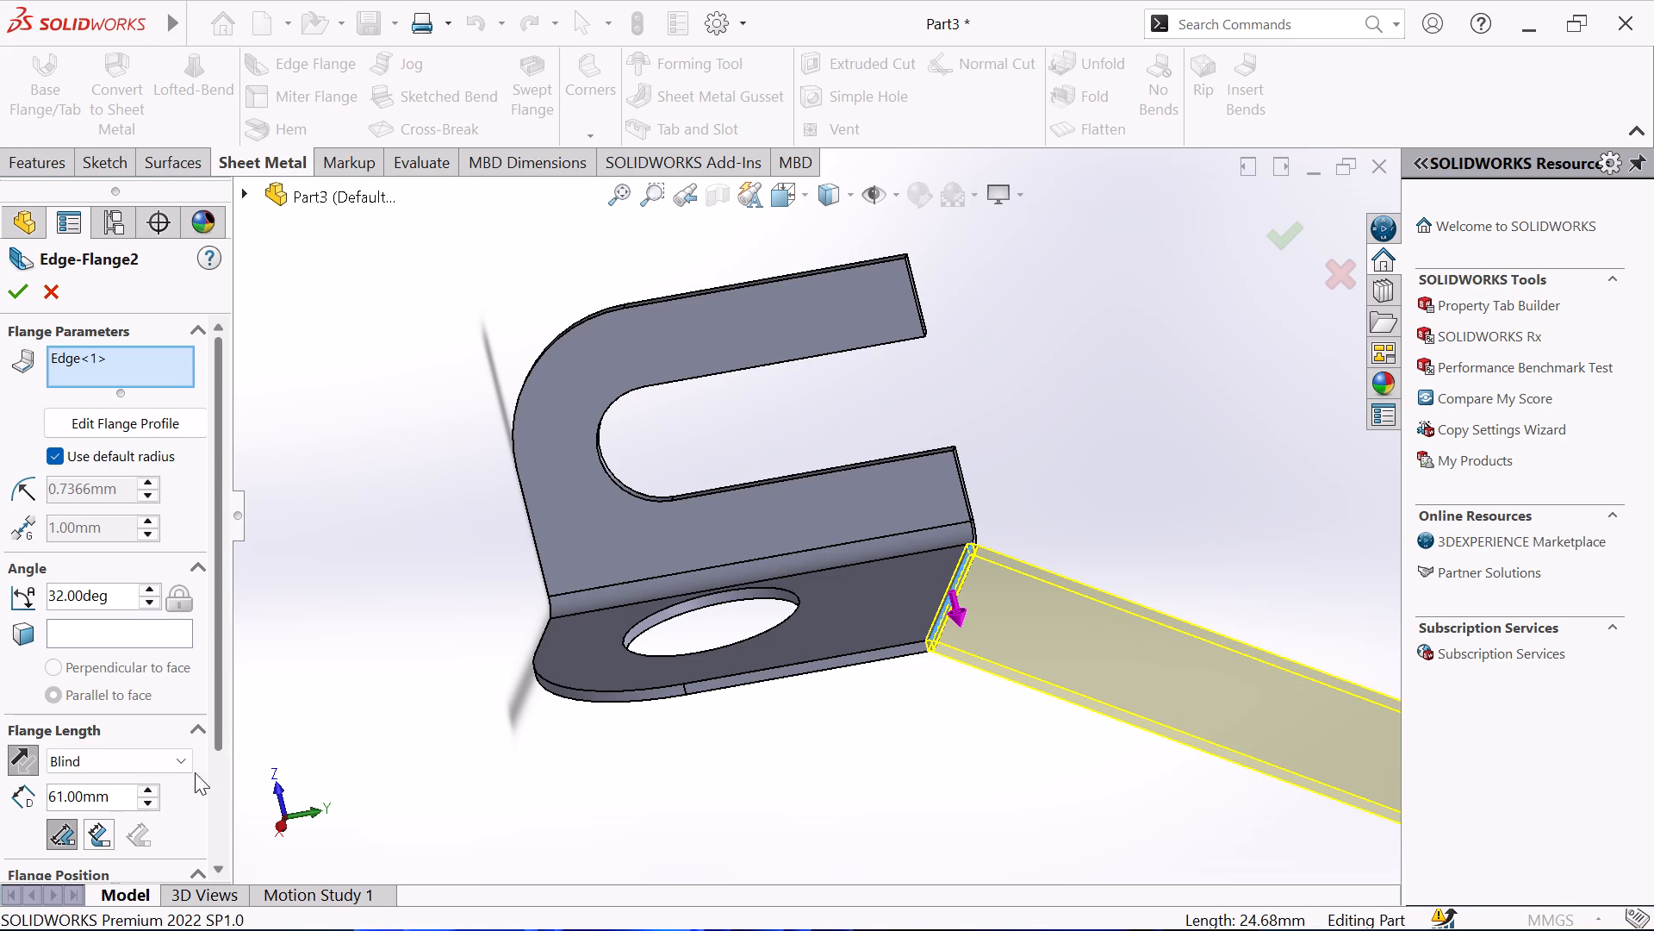
# Set the angled edge flange's length to 61.2006 mm.
pyautogui.doubleClick(116, 791)
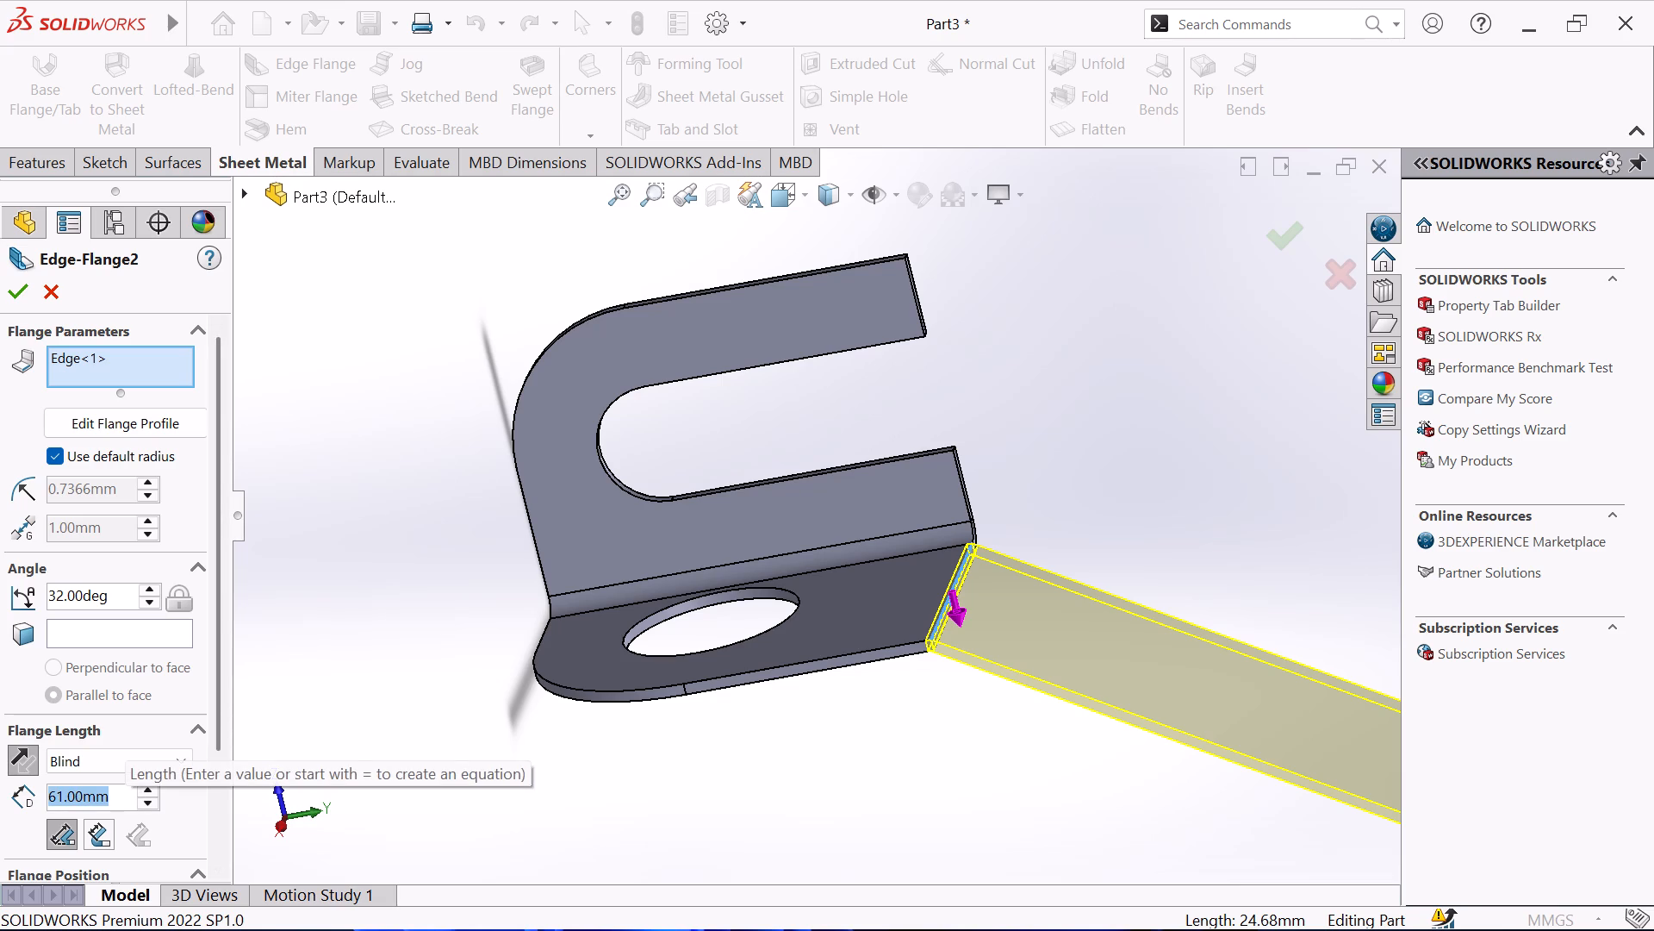
pyautogui.press('6')
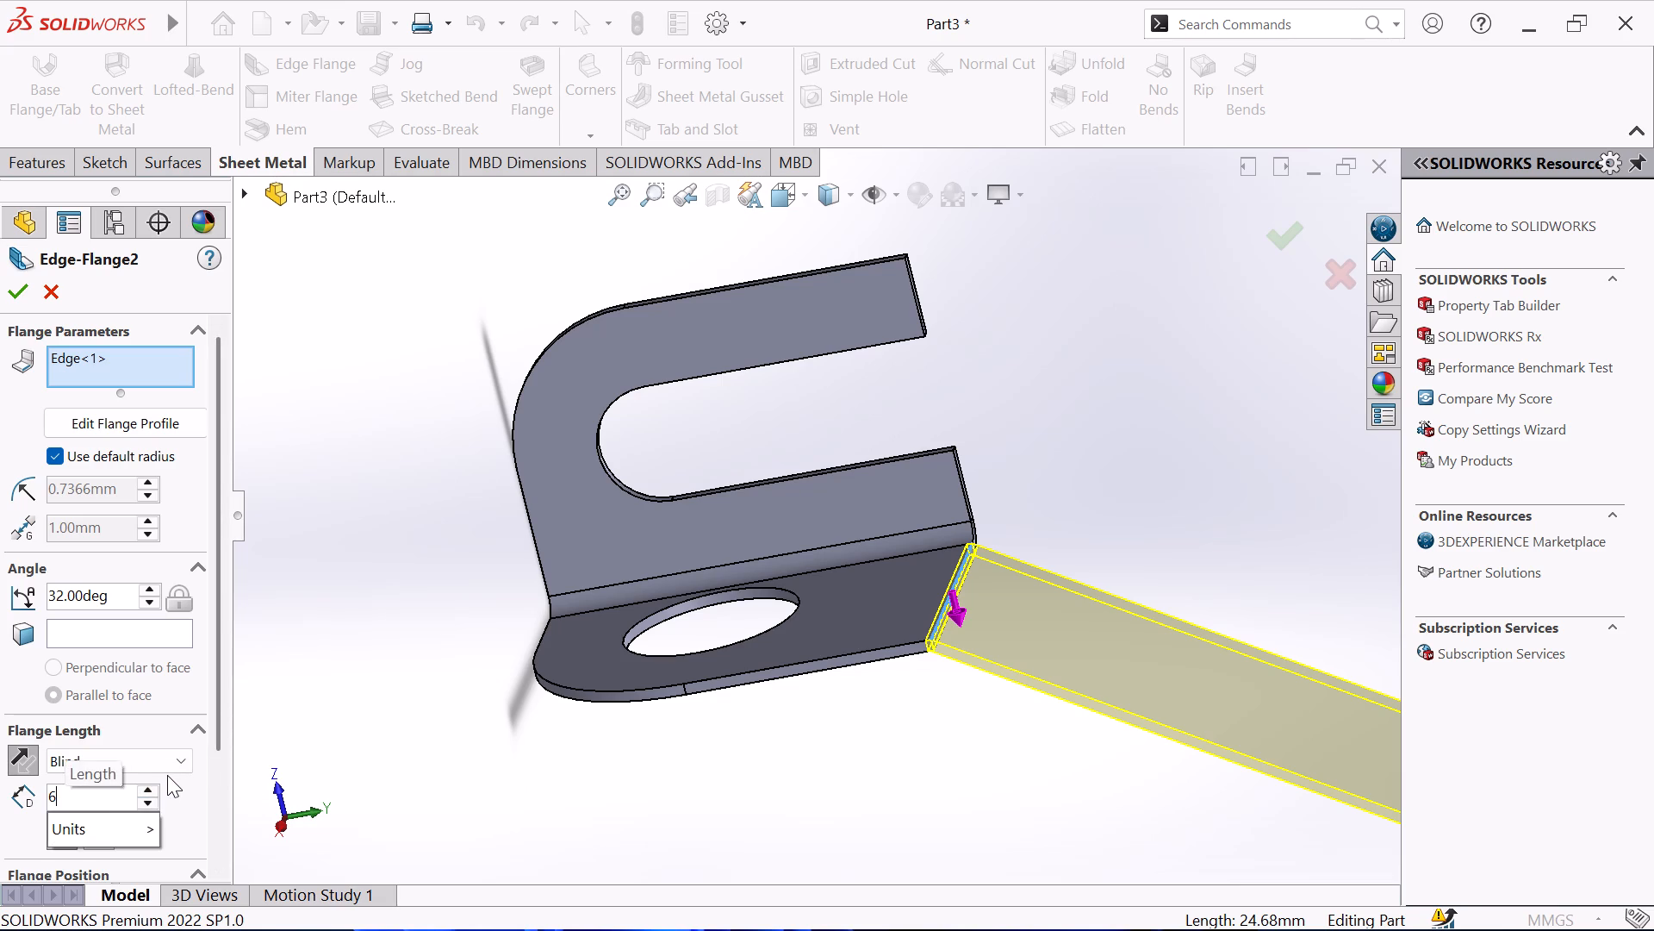
pyautogui.press('1')
pyautogui.press('.')
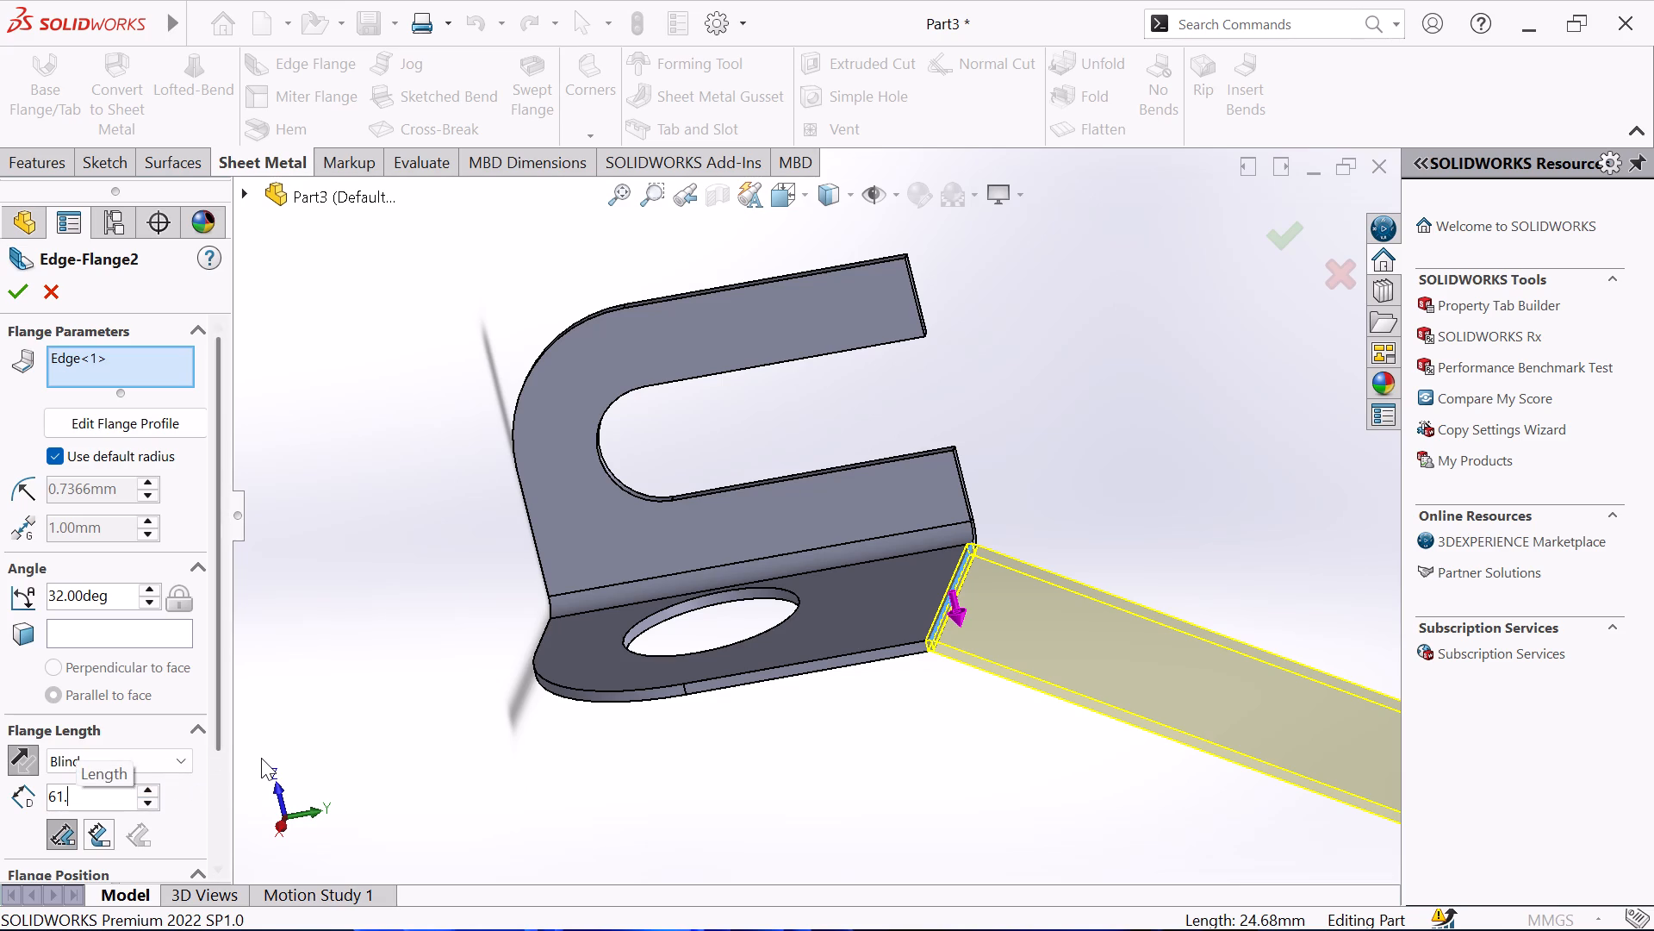
pyautogui.write('2006')
pyautogui.press('Return')
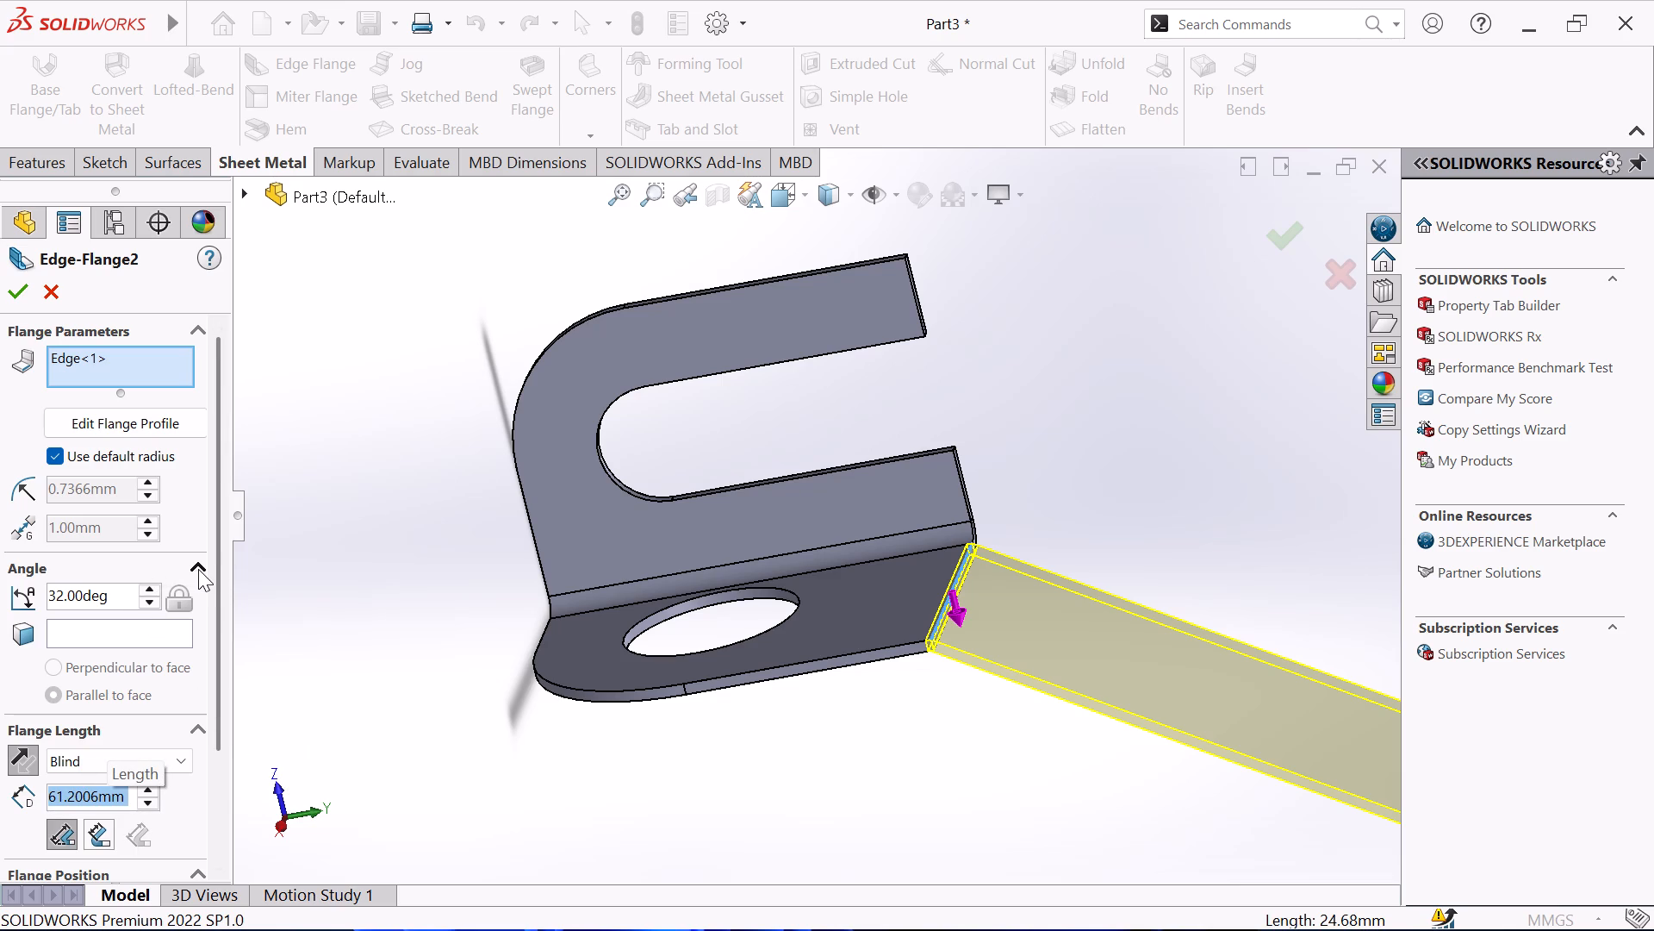
# Override the default bend radius with 2 mm for the angled edge flange and finish the feature.
pyautogui.click(52, 459)
pyautogui.doubleClick(123, 489)
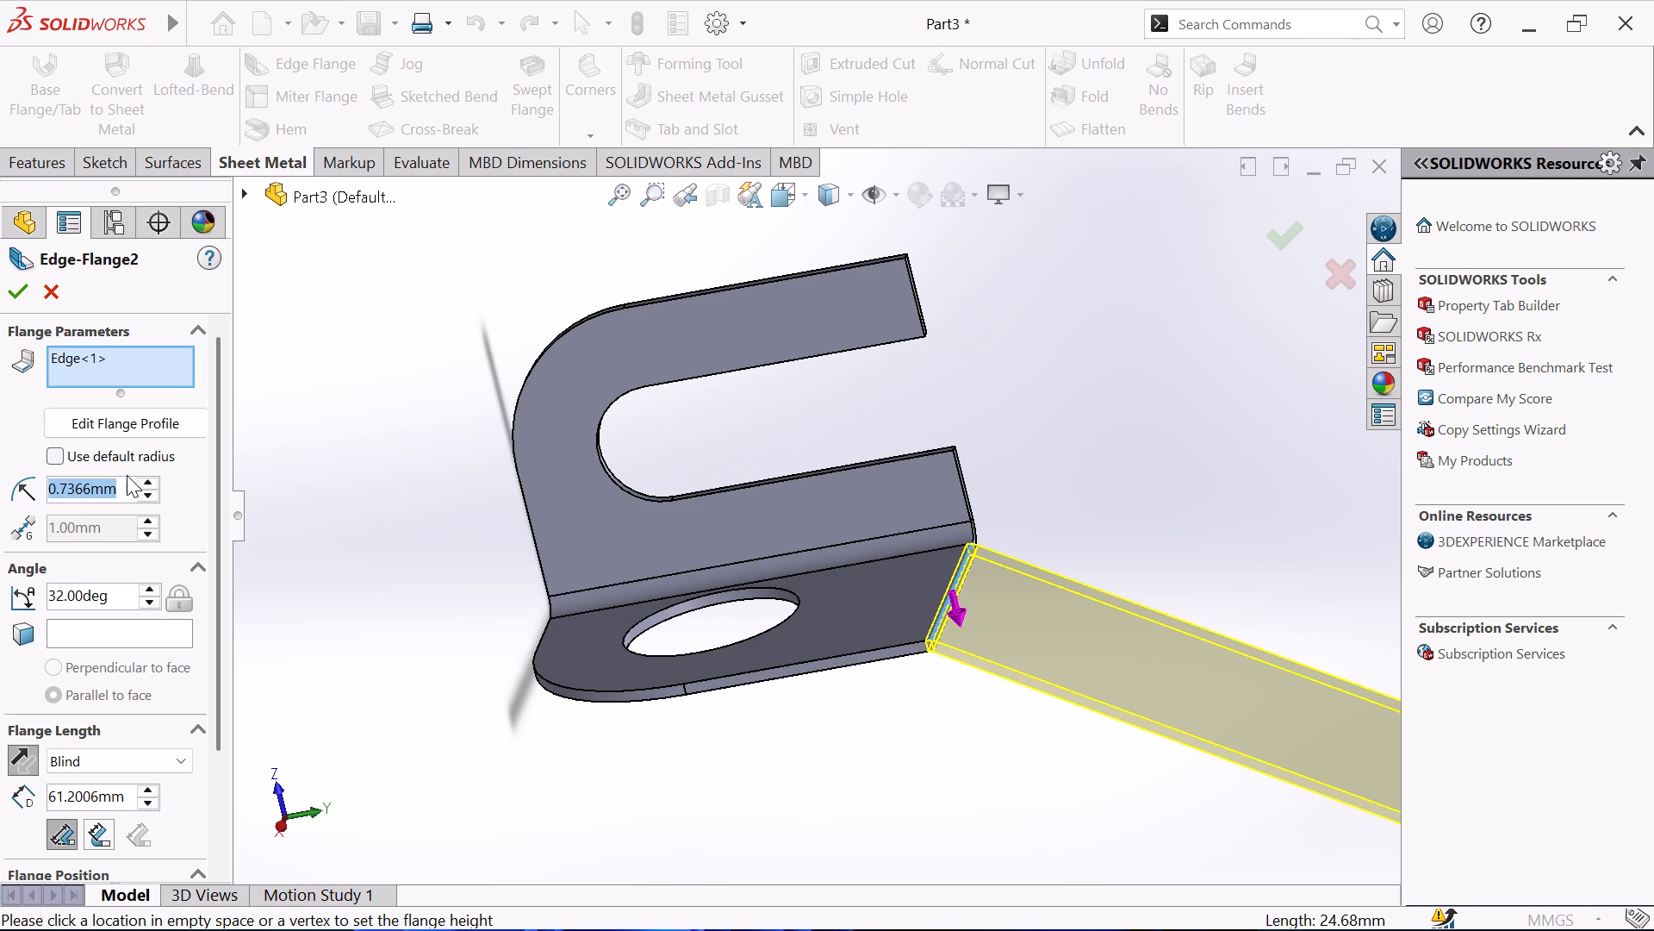
pyautogui.press('2')
pyautogui.click(330, 447)
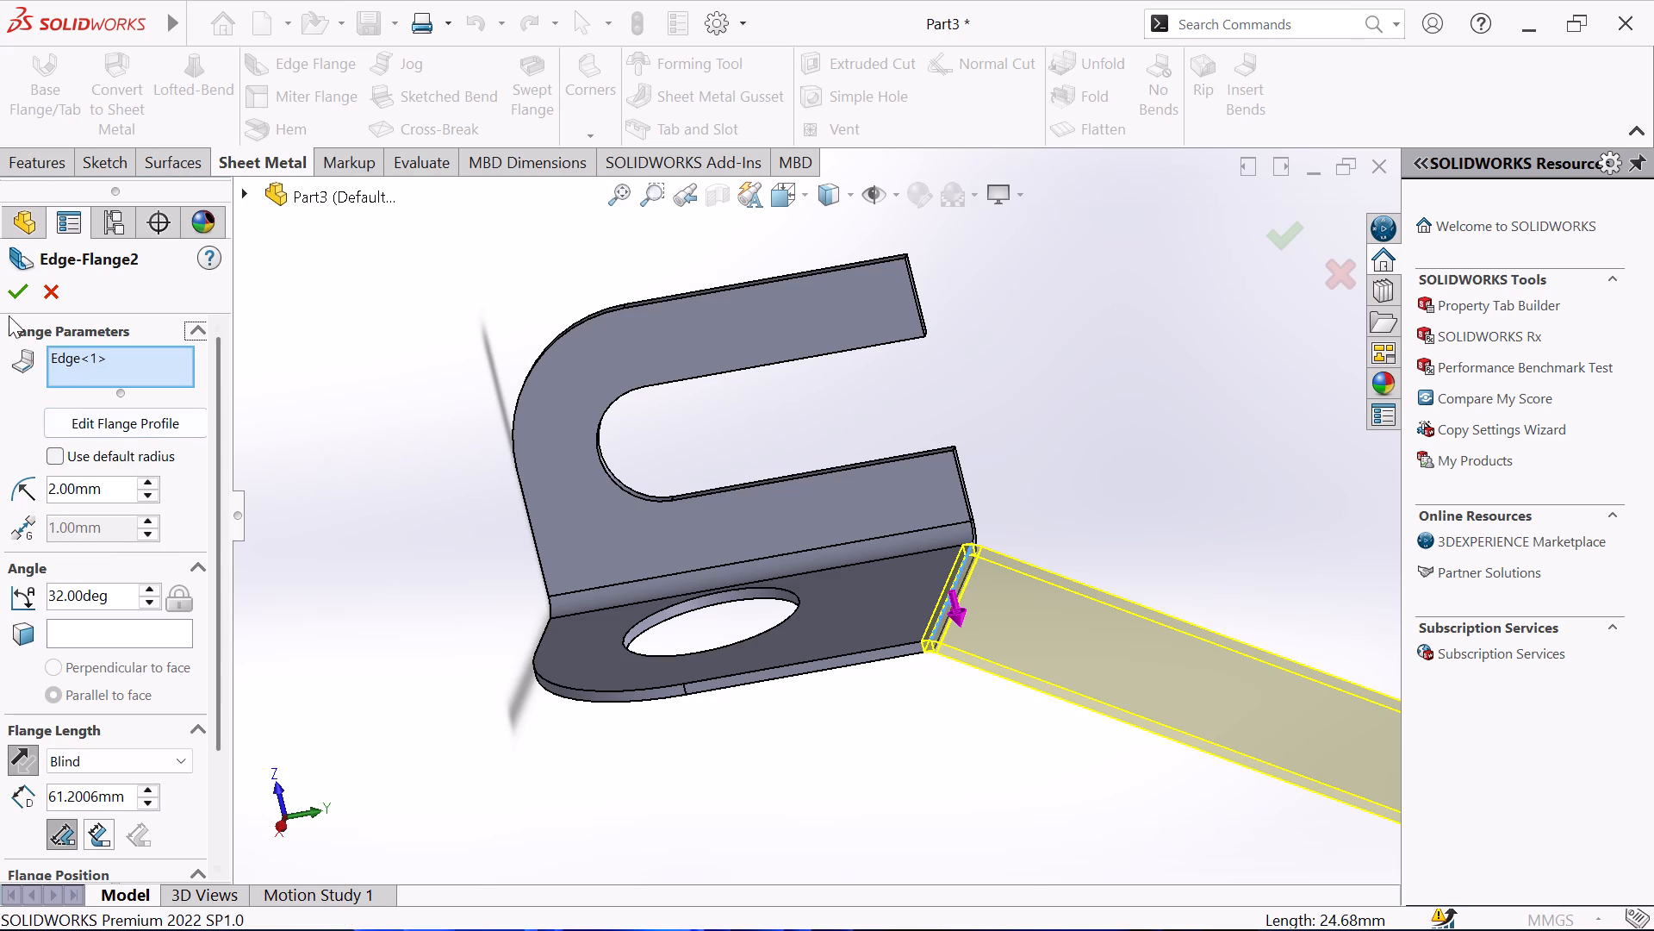
pyautogui.click(10, 295)
pyautogui.scroll(3, 365, 439)
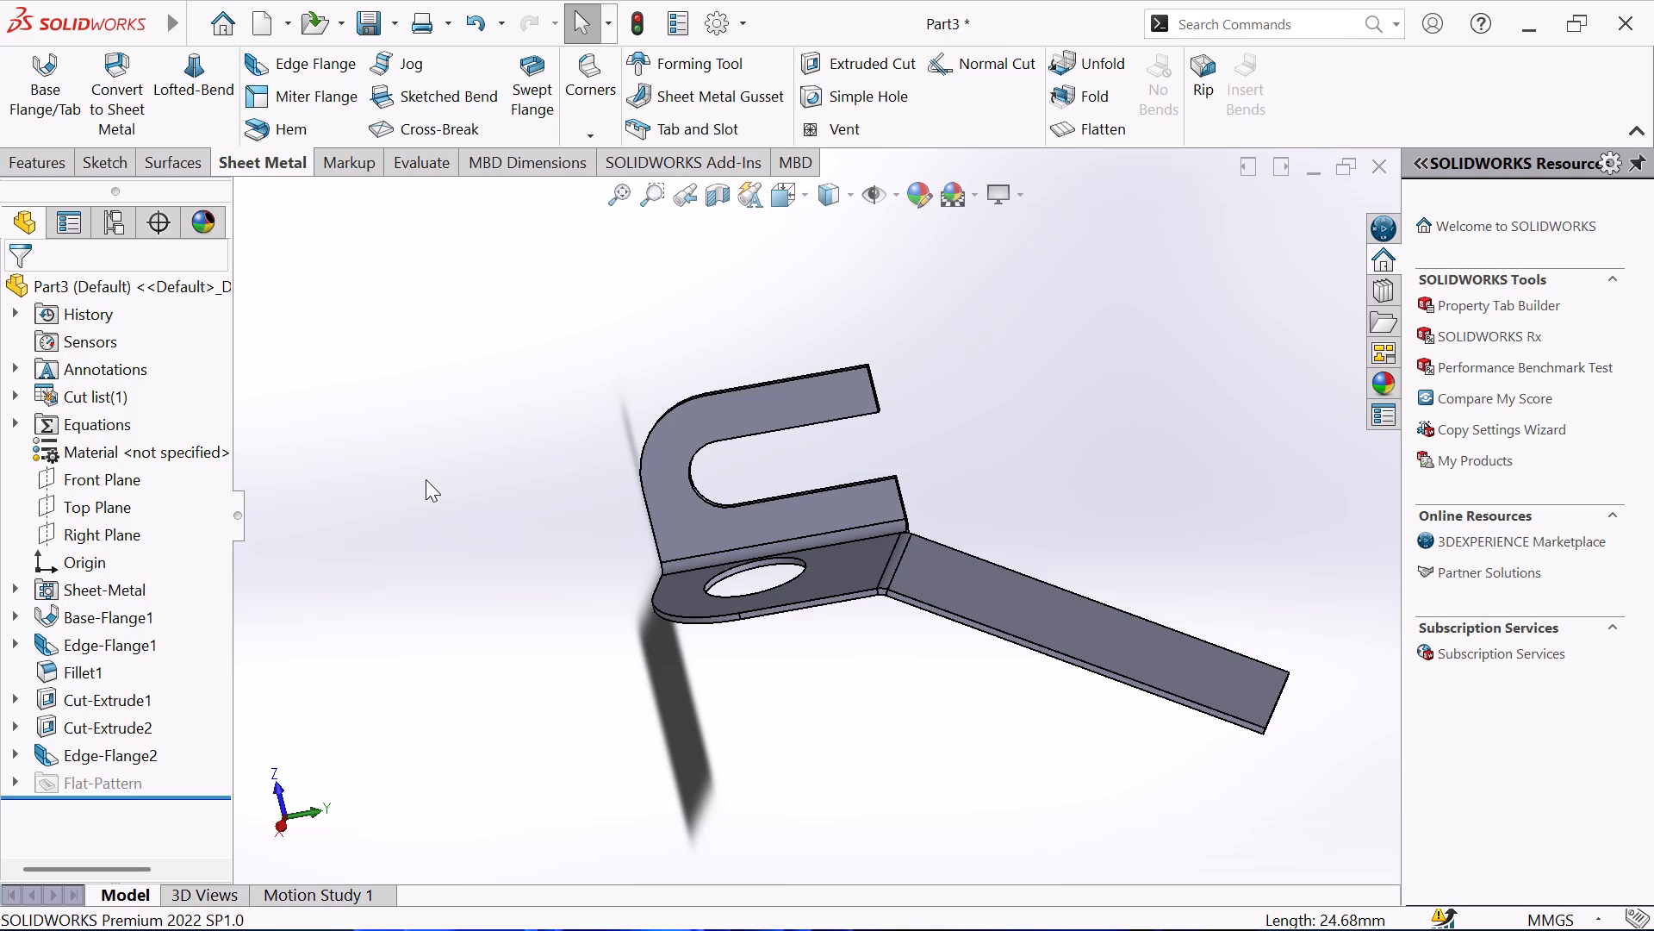
# Reopen the angled flange's profile sketch and pull its base corner nearest the slotted flange inward, leaving the profile about 22.75 mm wide.
pyautogui.click(84, 747)
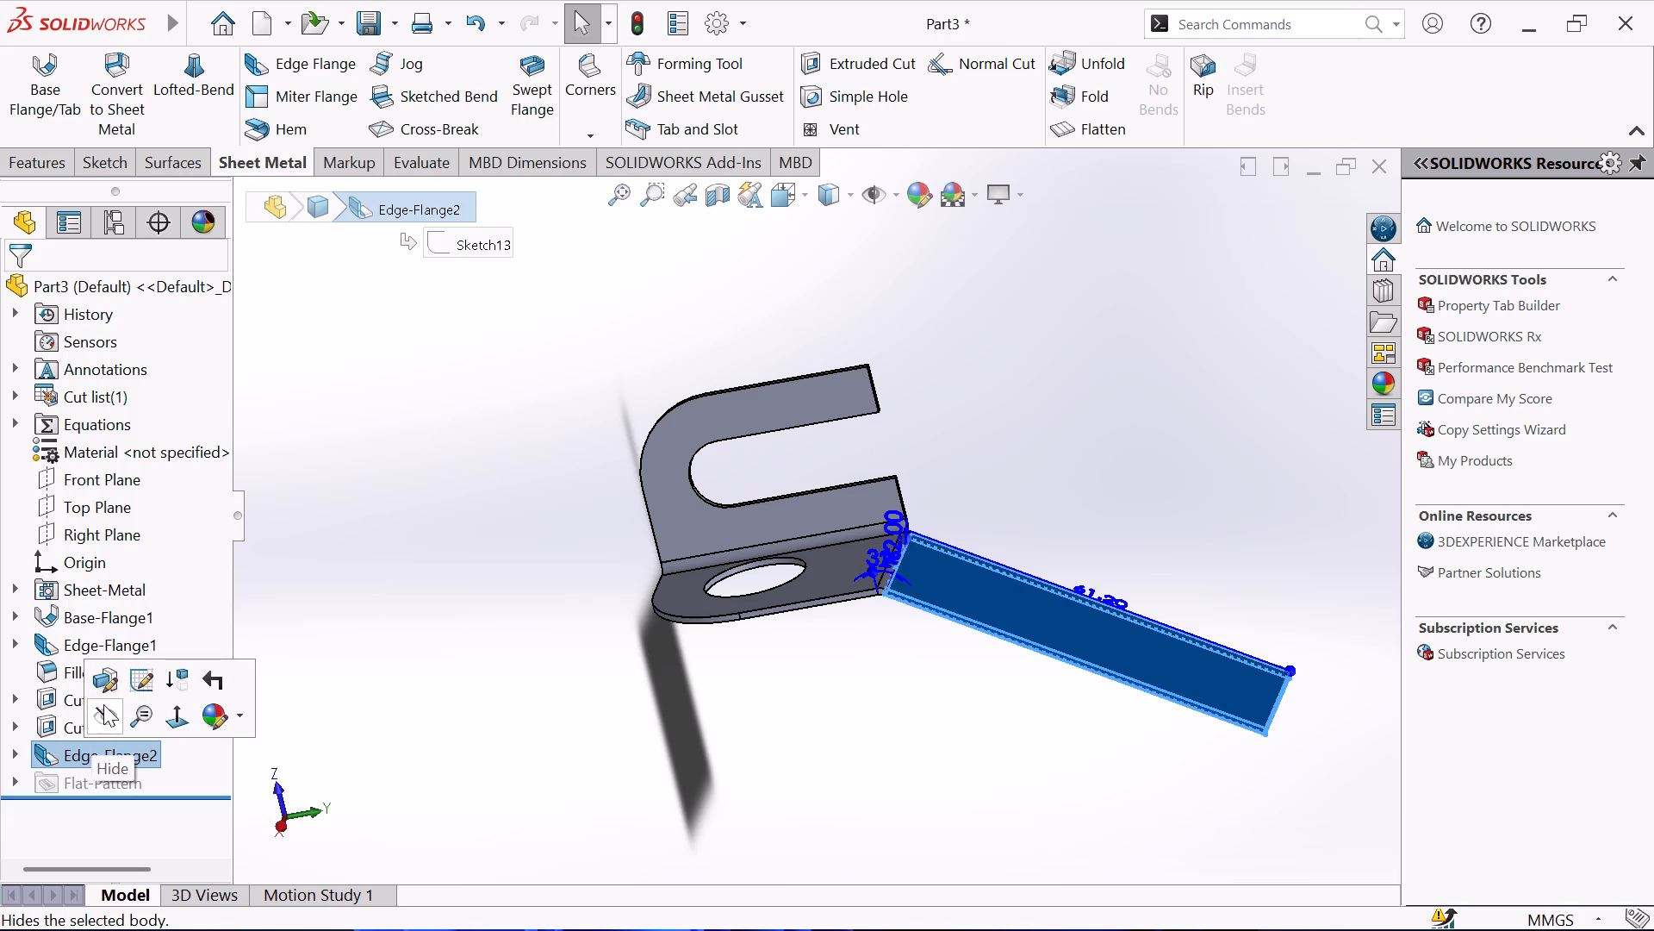
pyautogui.click(109, 692)
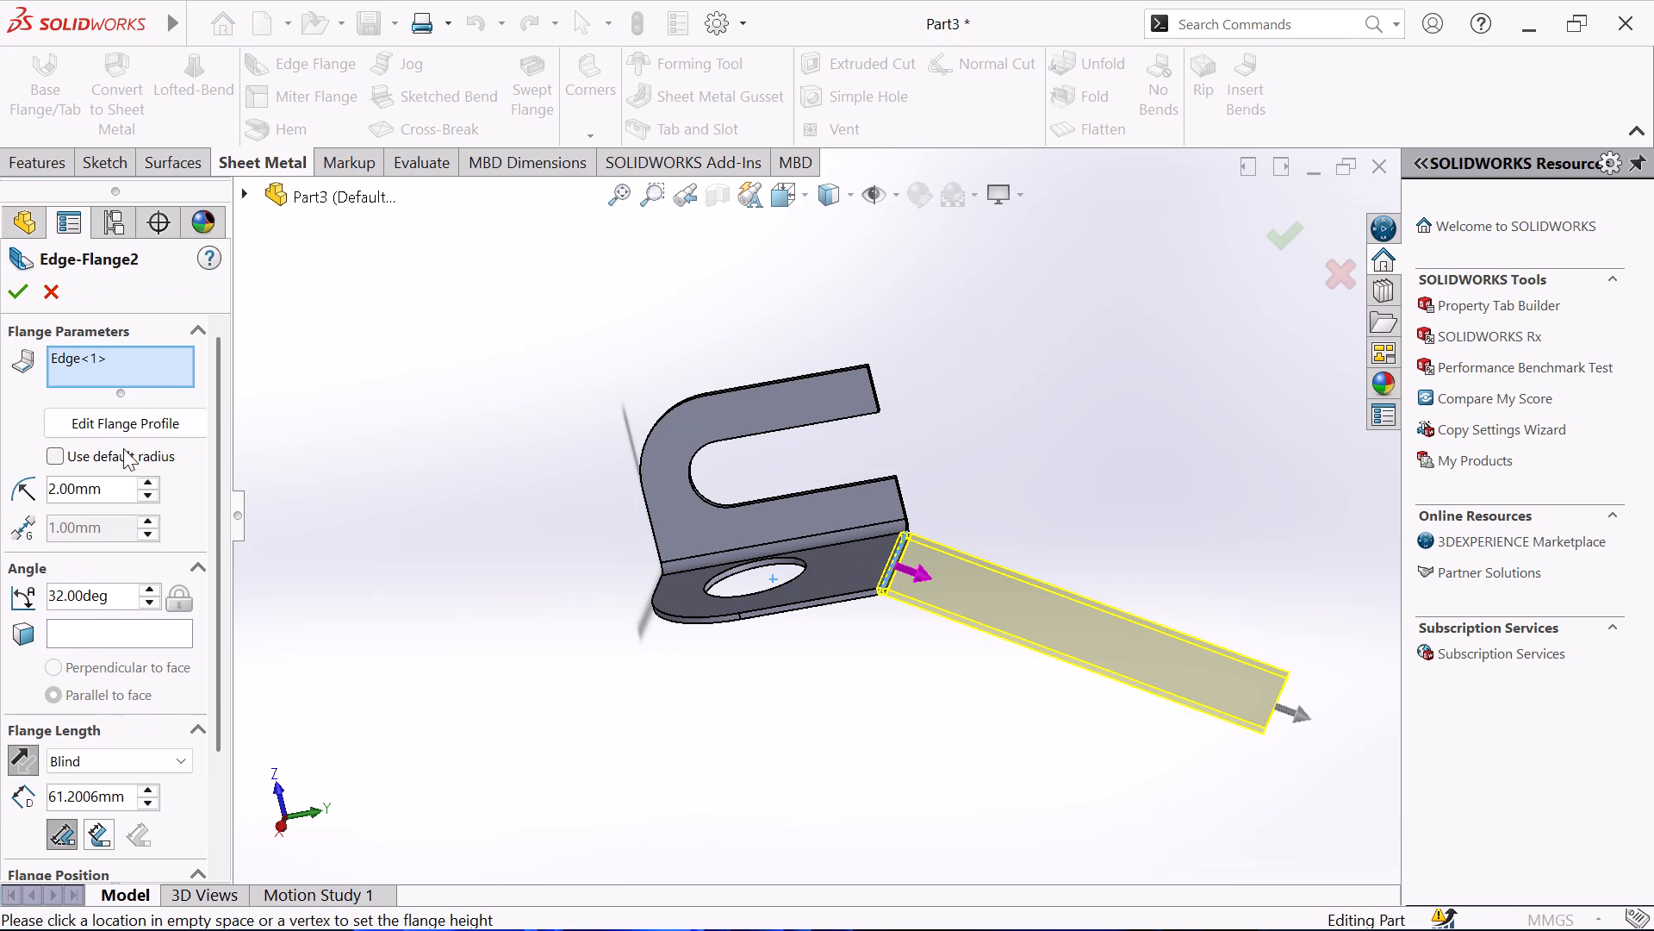
pyautogui.click(133, 426)
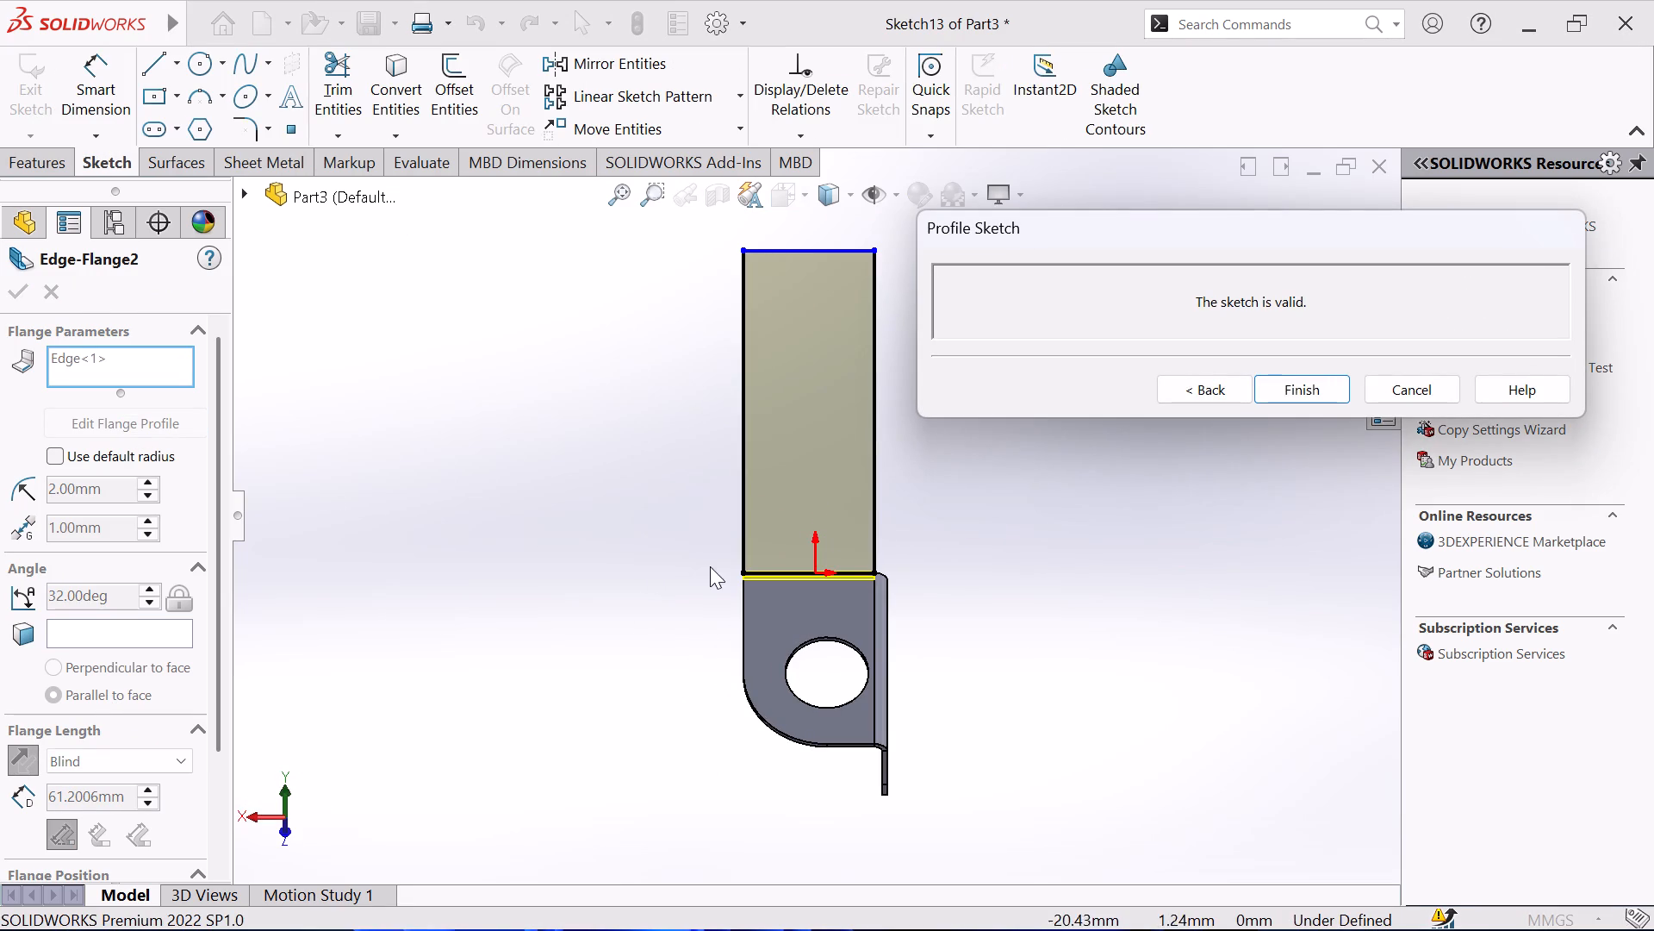
pyautogui.scroll(-2, 992, 546)
pyautogui.scroll(-2, 805, 615)
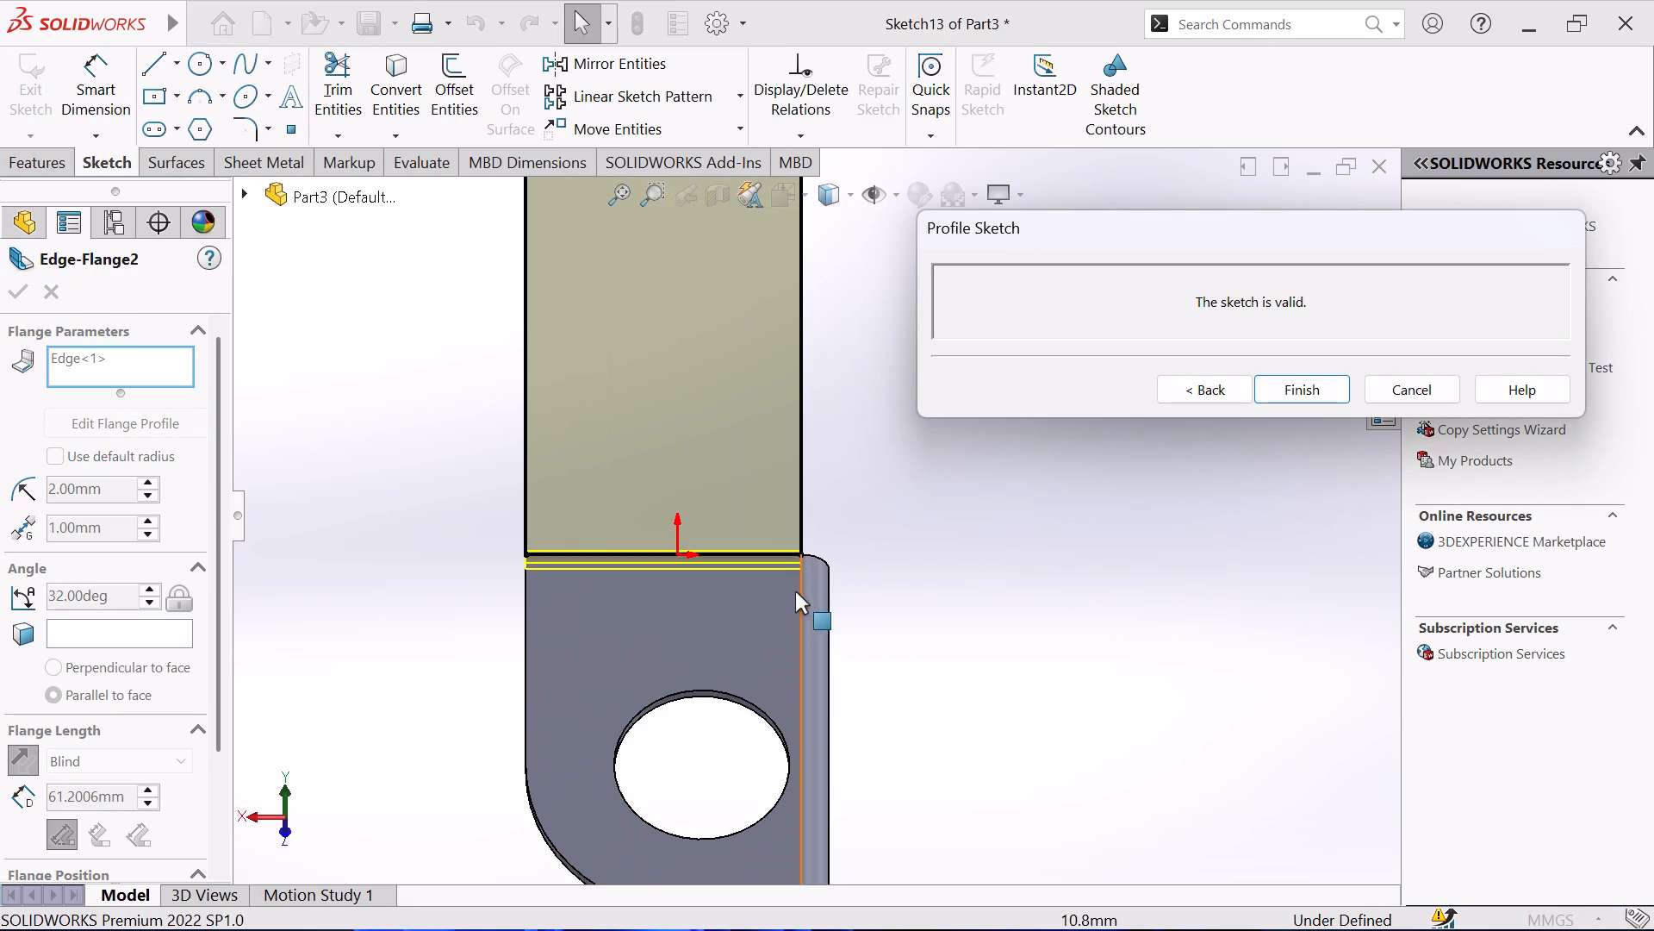
pyautogui.scroll(-2, 789, 583)
pyautogui.moveTo(810, 534); pyautogui.dragTo(782, 536)
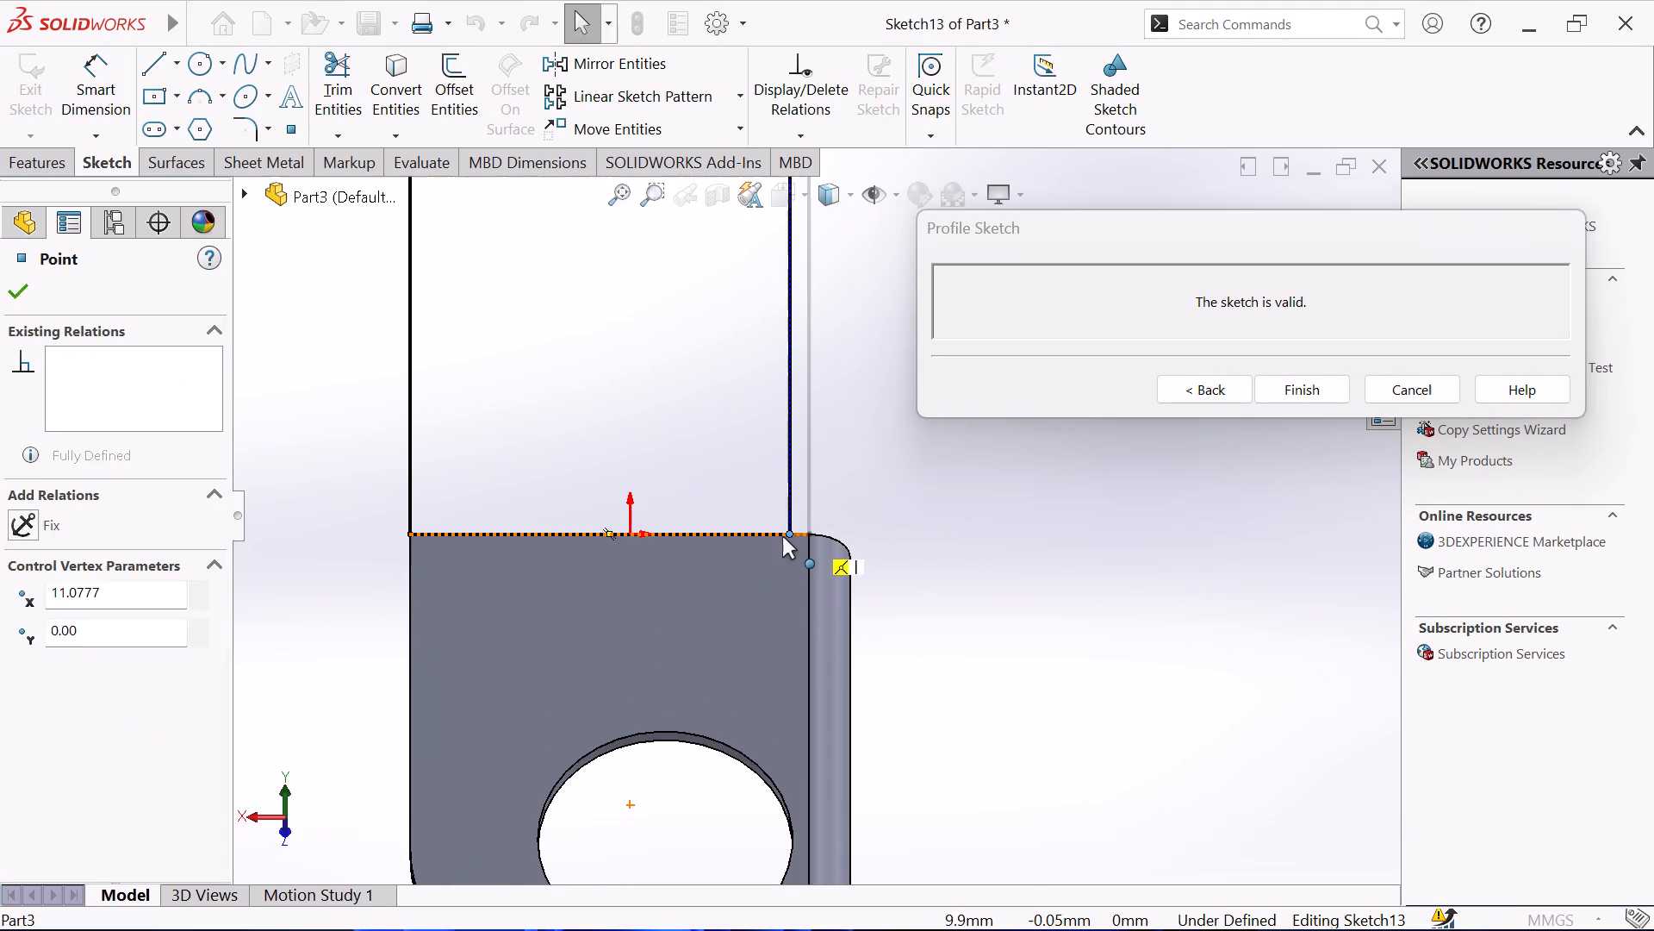
pyautogui.moveTo(782, 536); pyautogui.dragTo(778, 537)
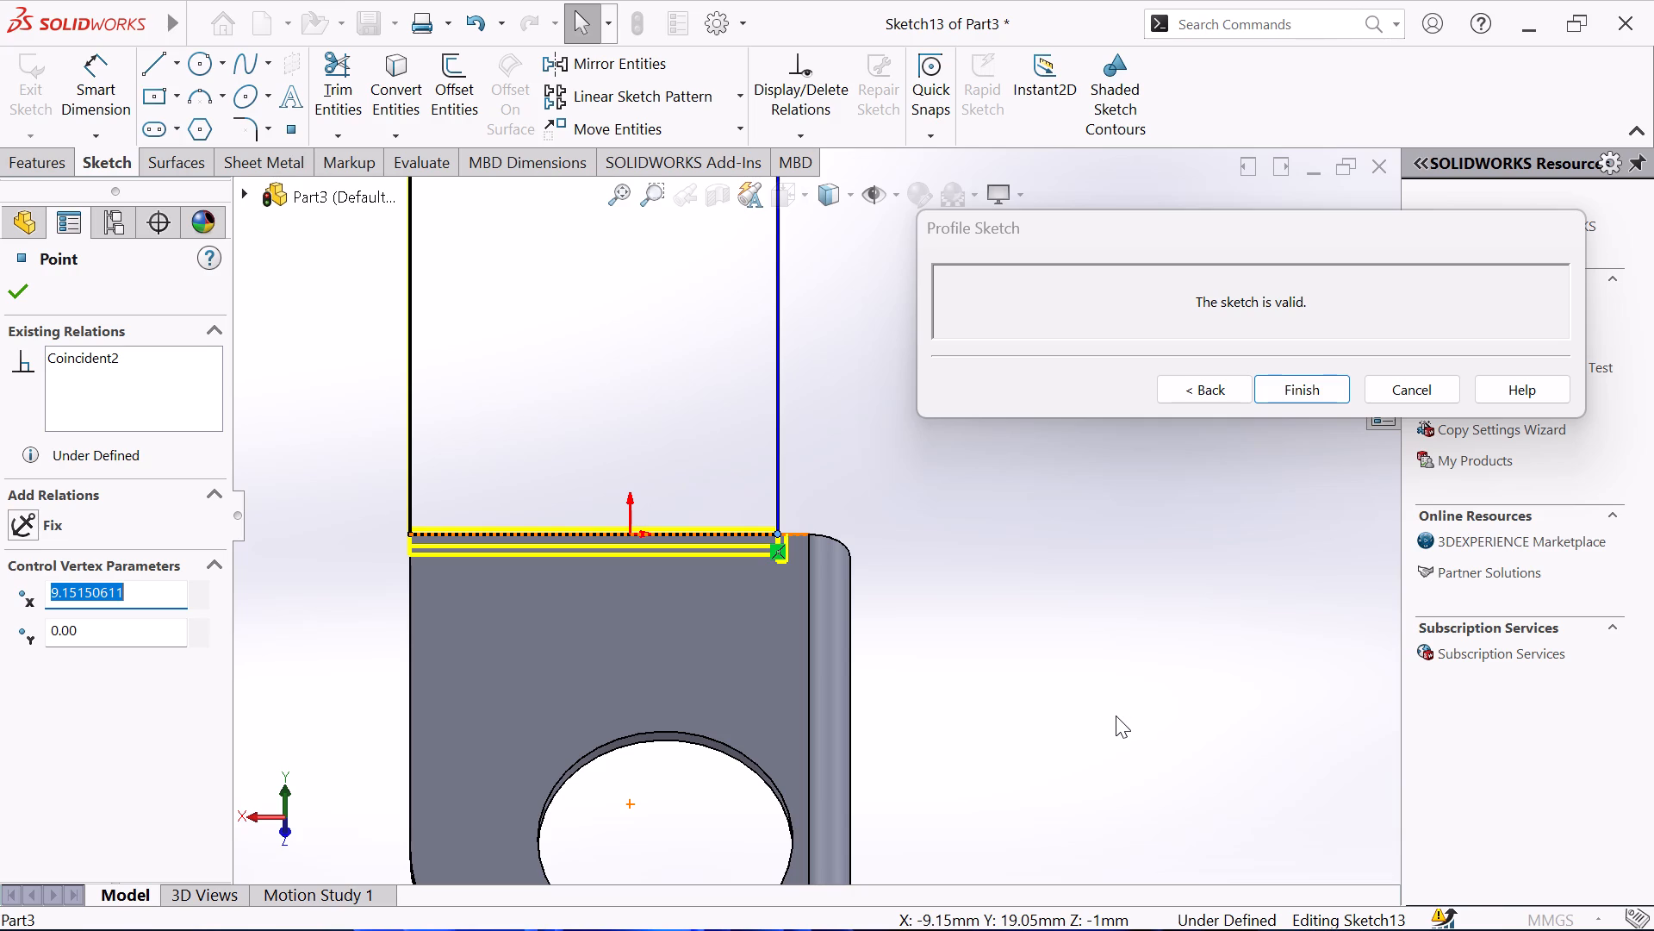
# Dimension the flange profile's width between its two base corners as 13.97*2 mm.
pyautogui.click(92, 90)
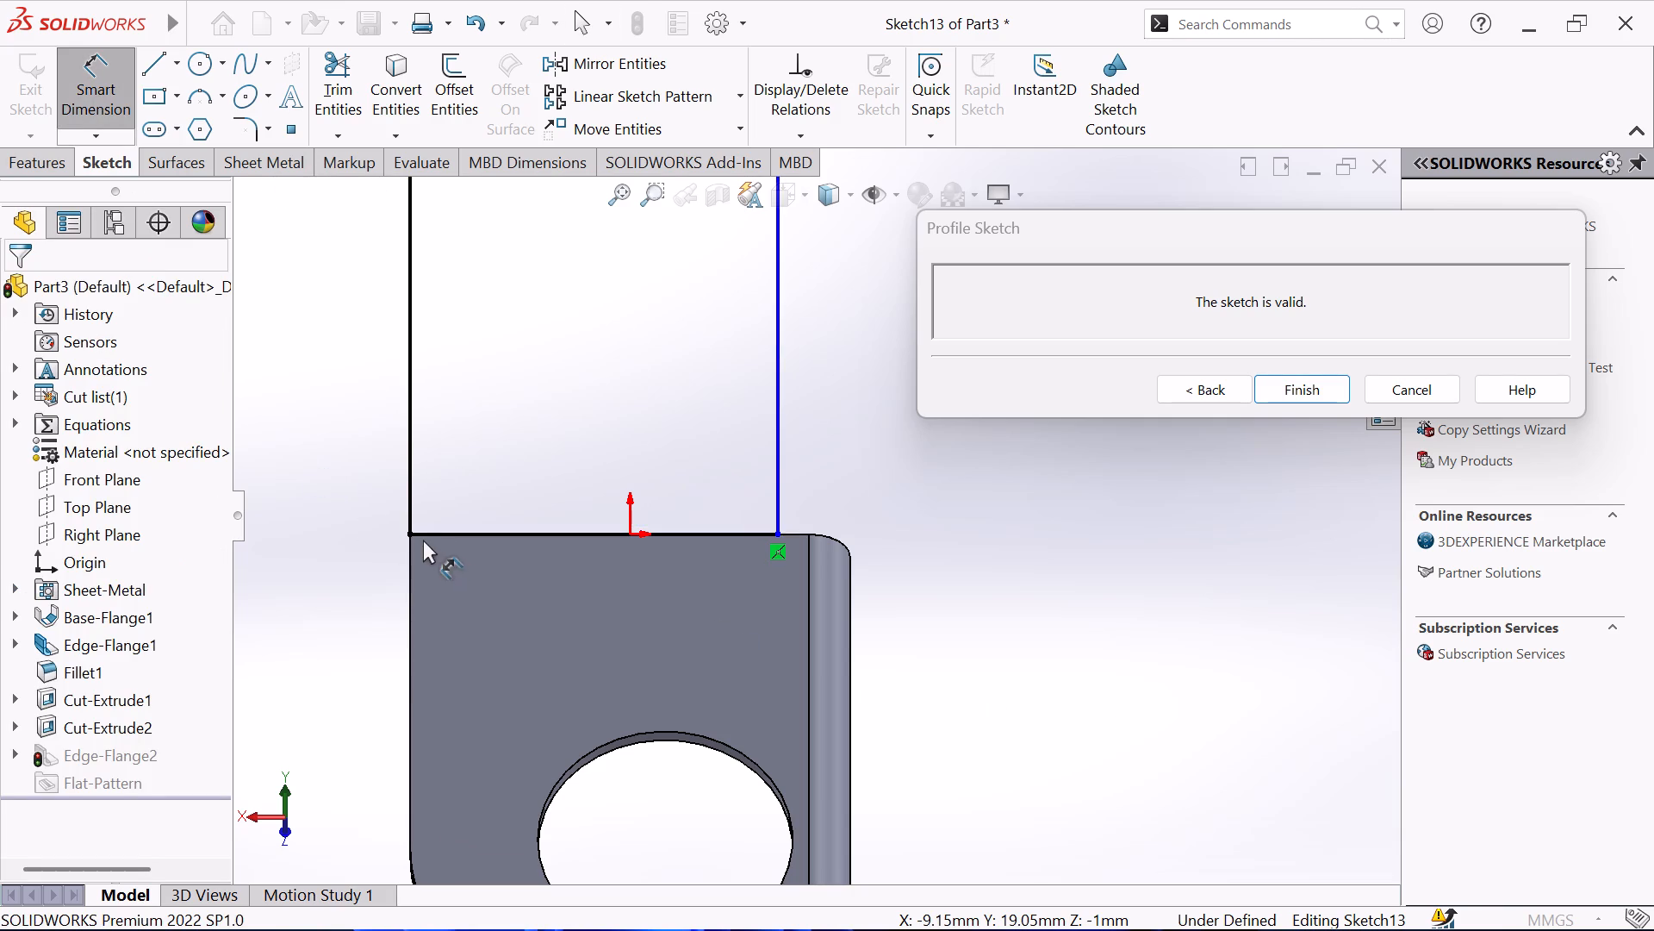
pyautogui.click(413, 536)
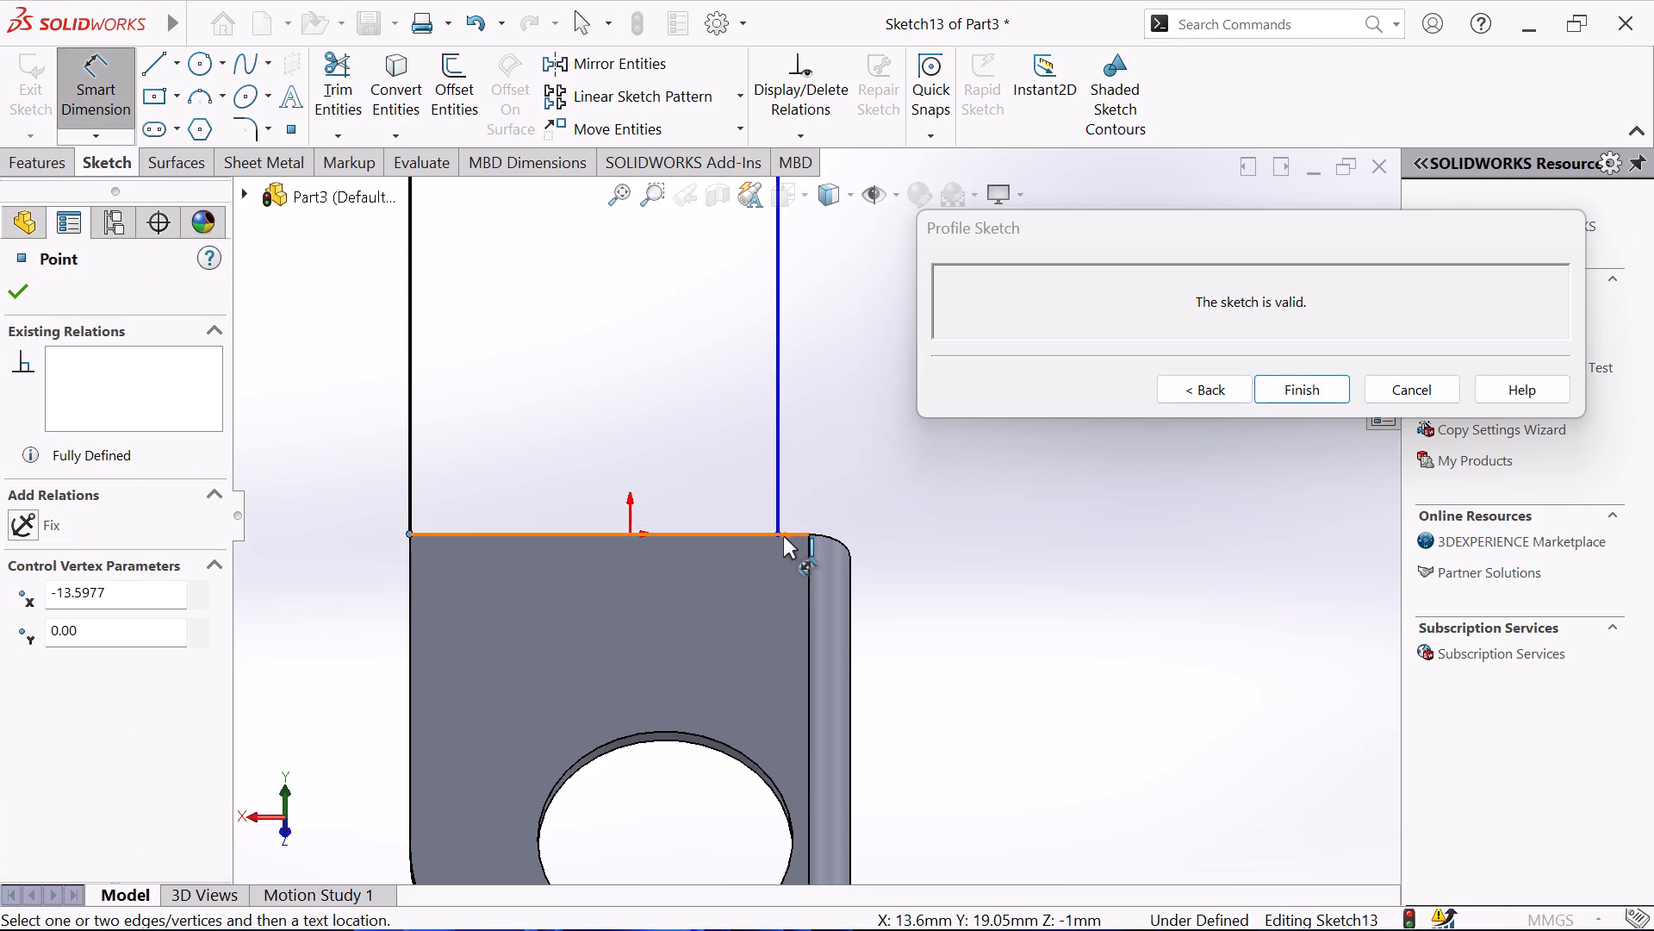
pyautogui.click(779, 536)
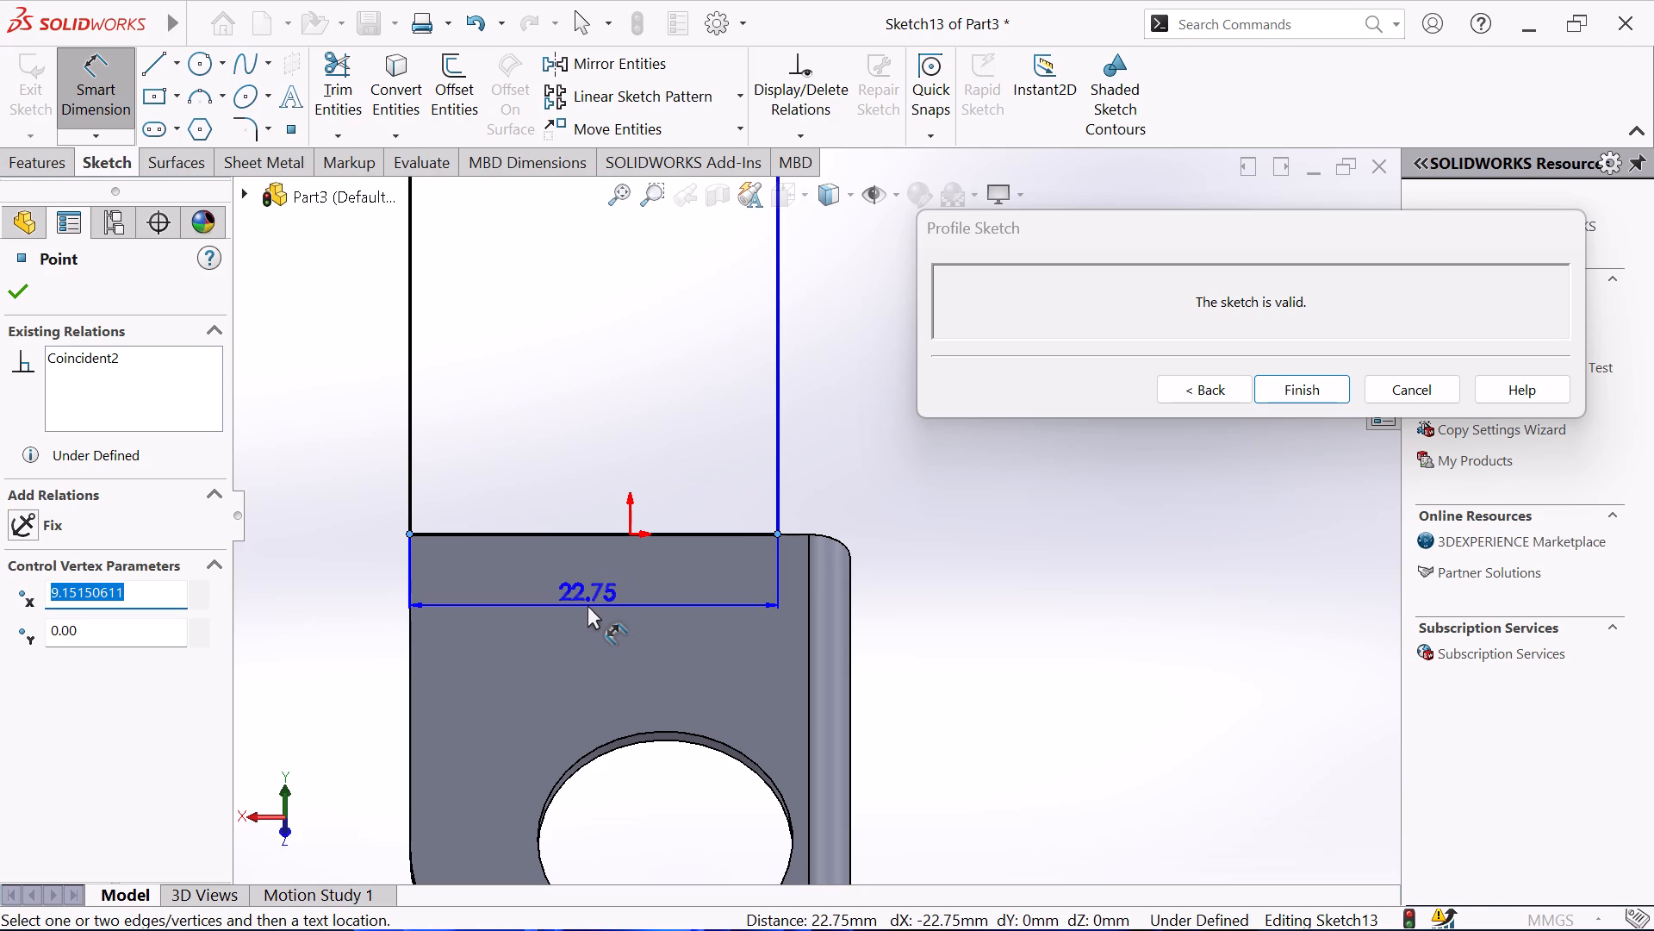
pyautogui.click(588, 605)
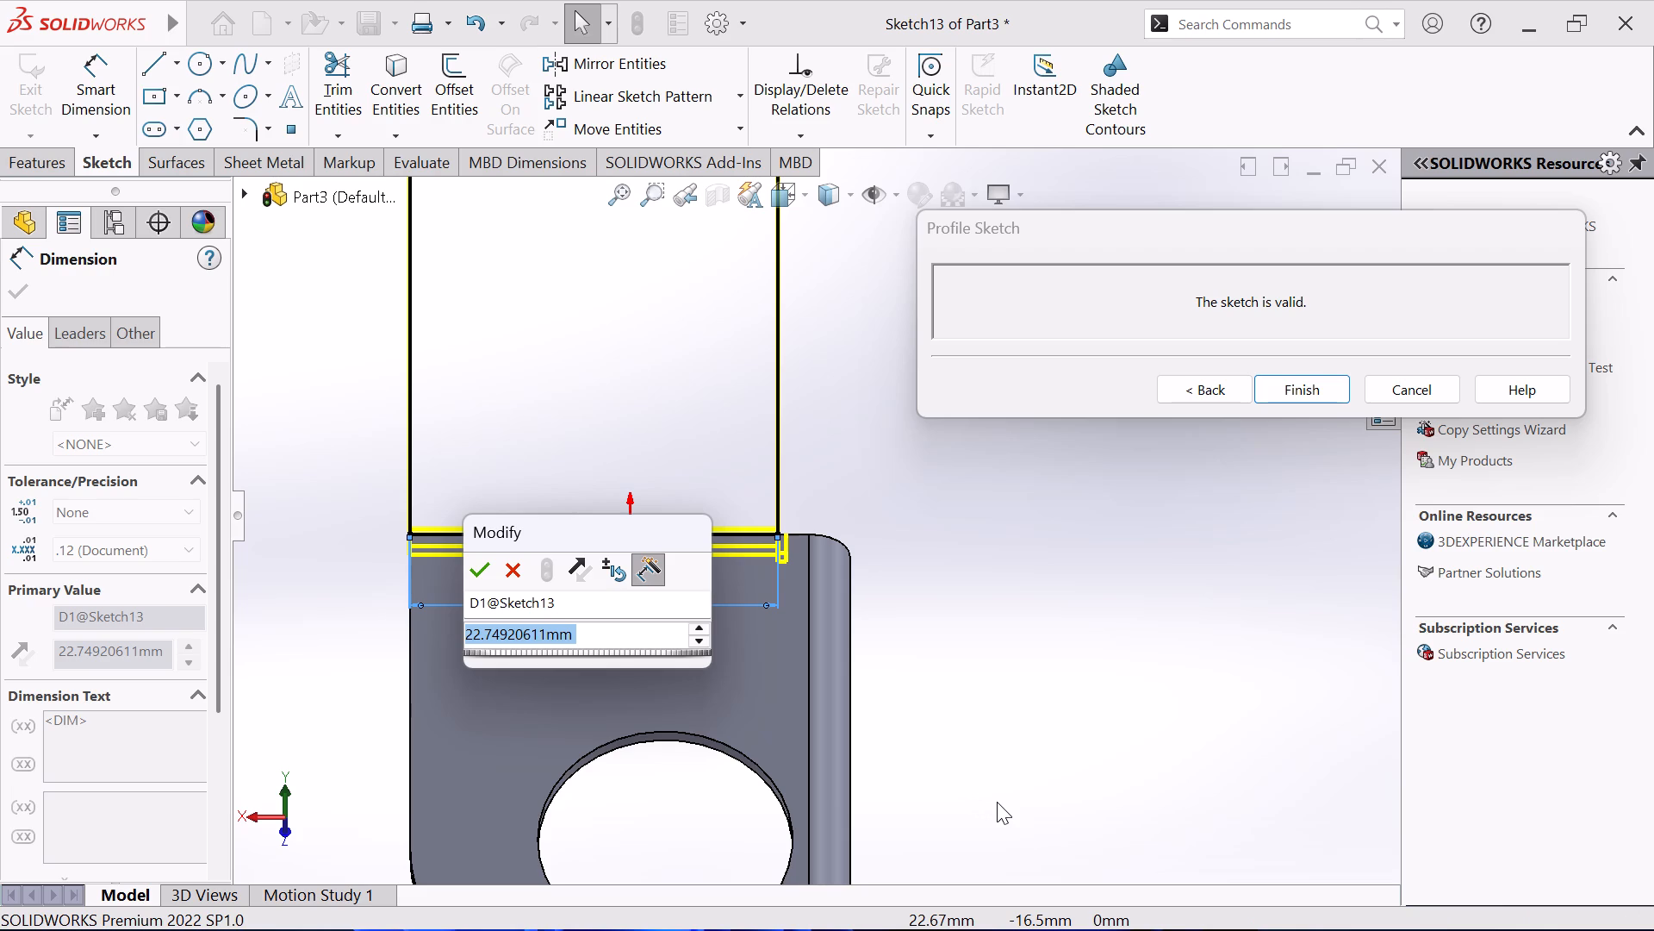
pyautogui.write('13')
pyautogui.press('.')
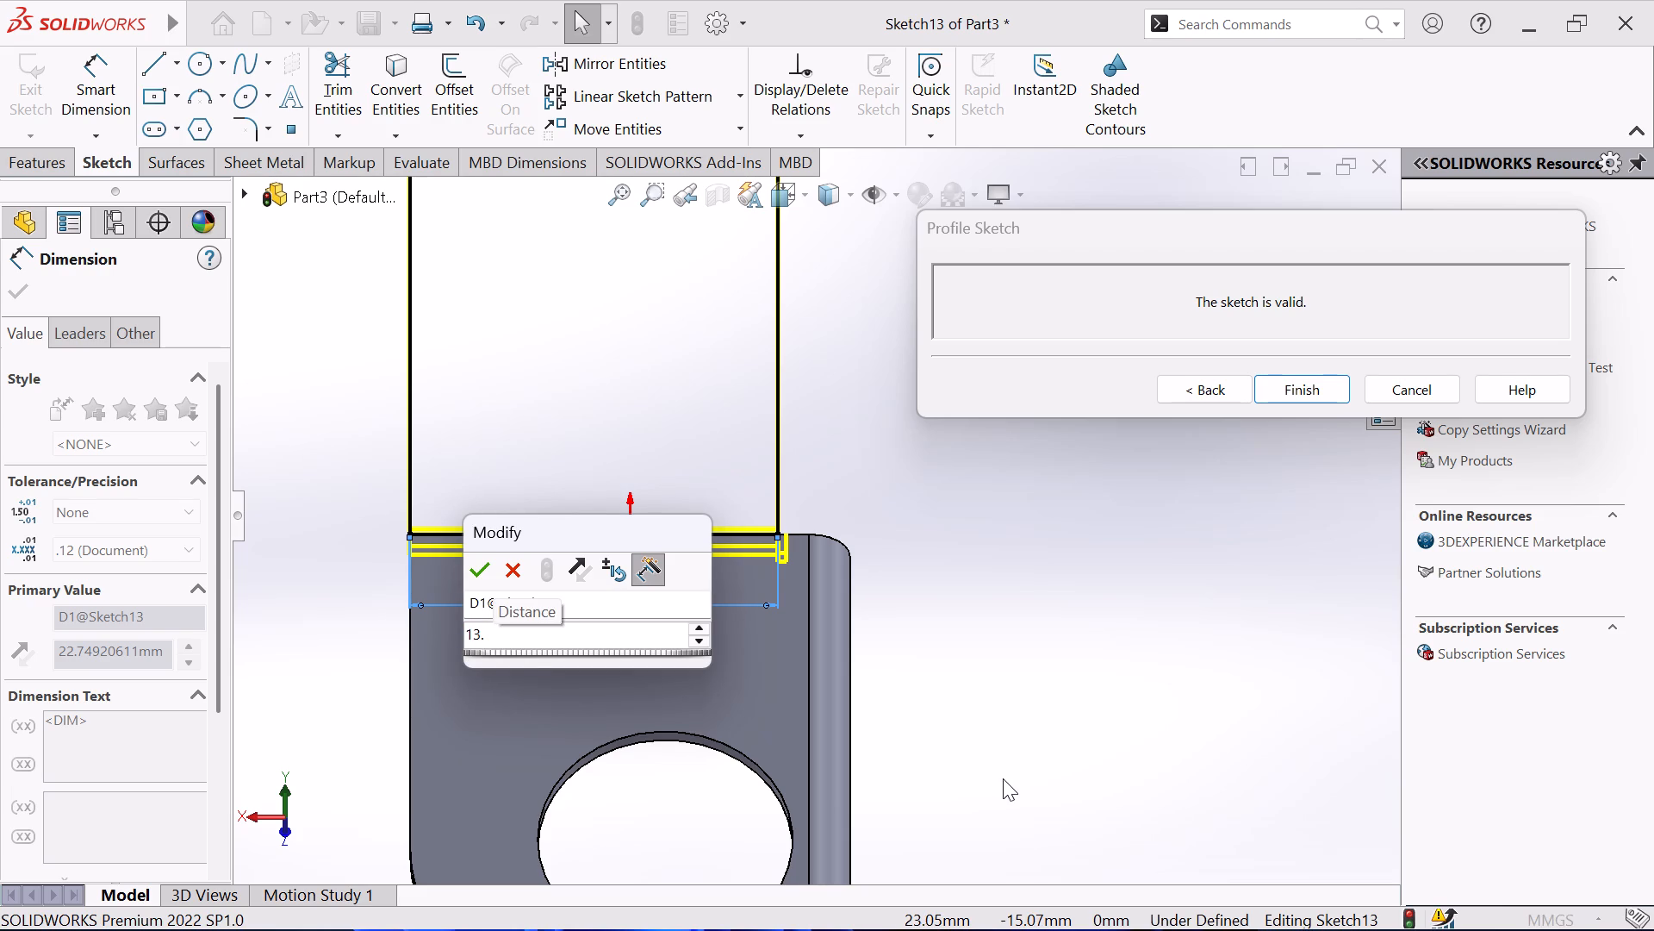
pyautogui.write('97')
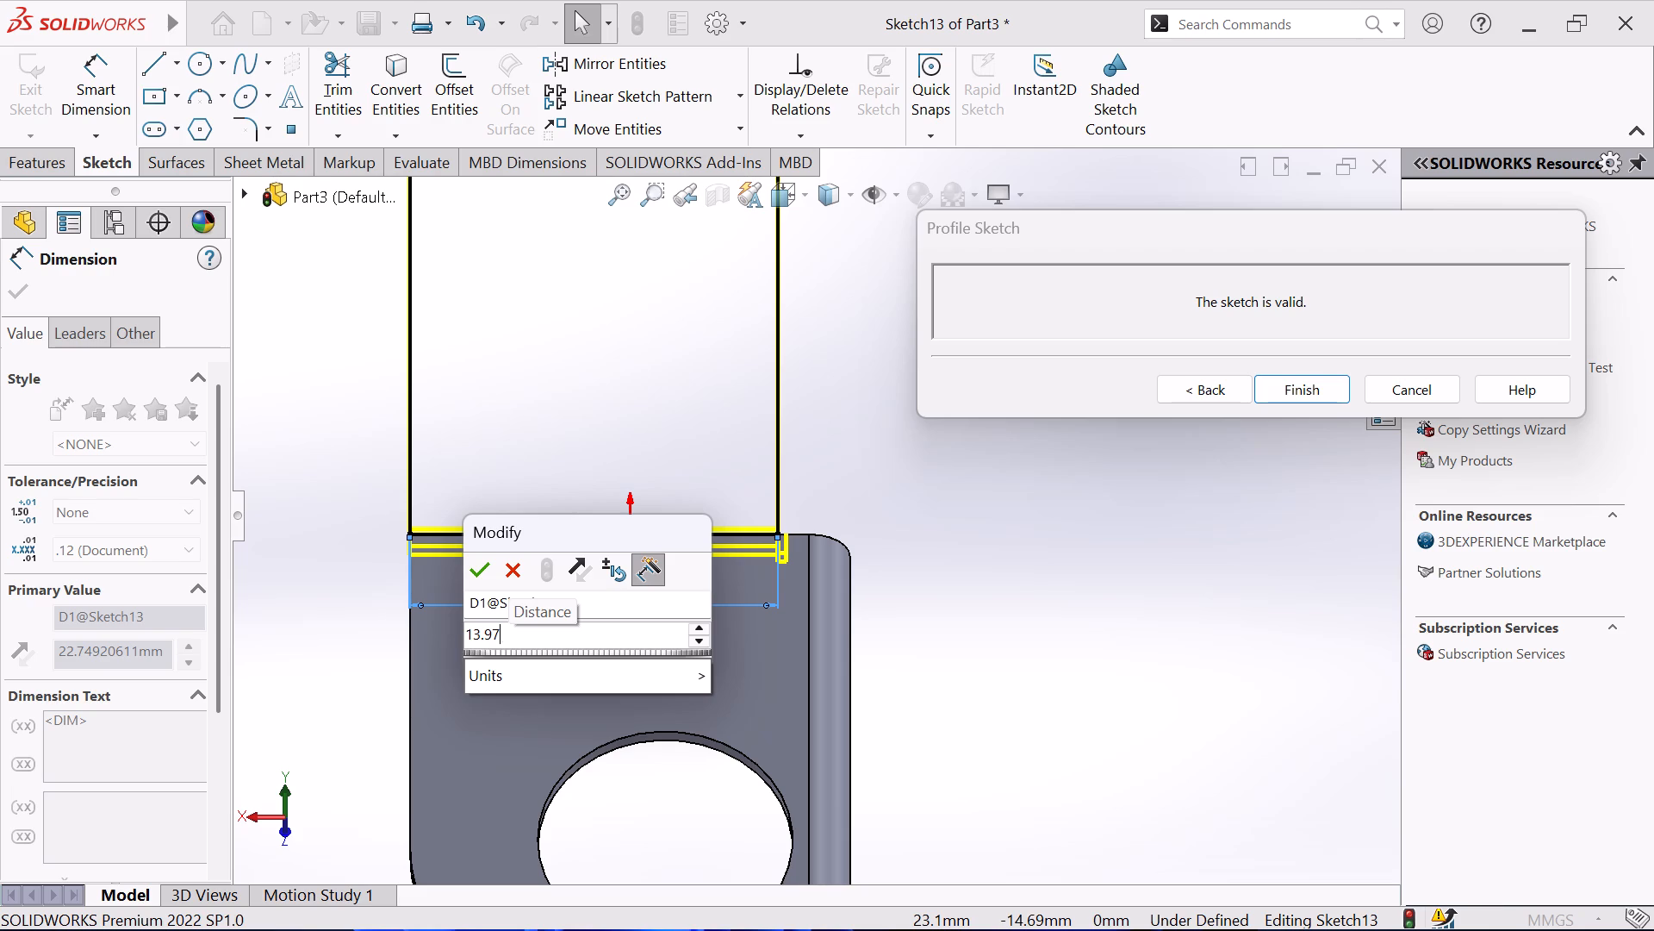
pyautogui.hotkey('shift', '*')
pyautogui.press('2')
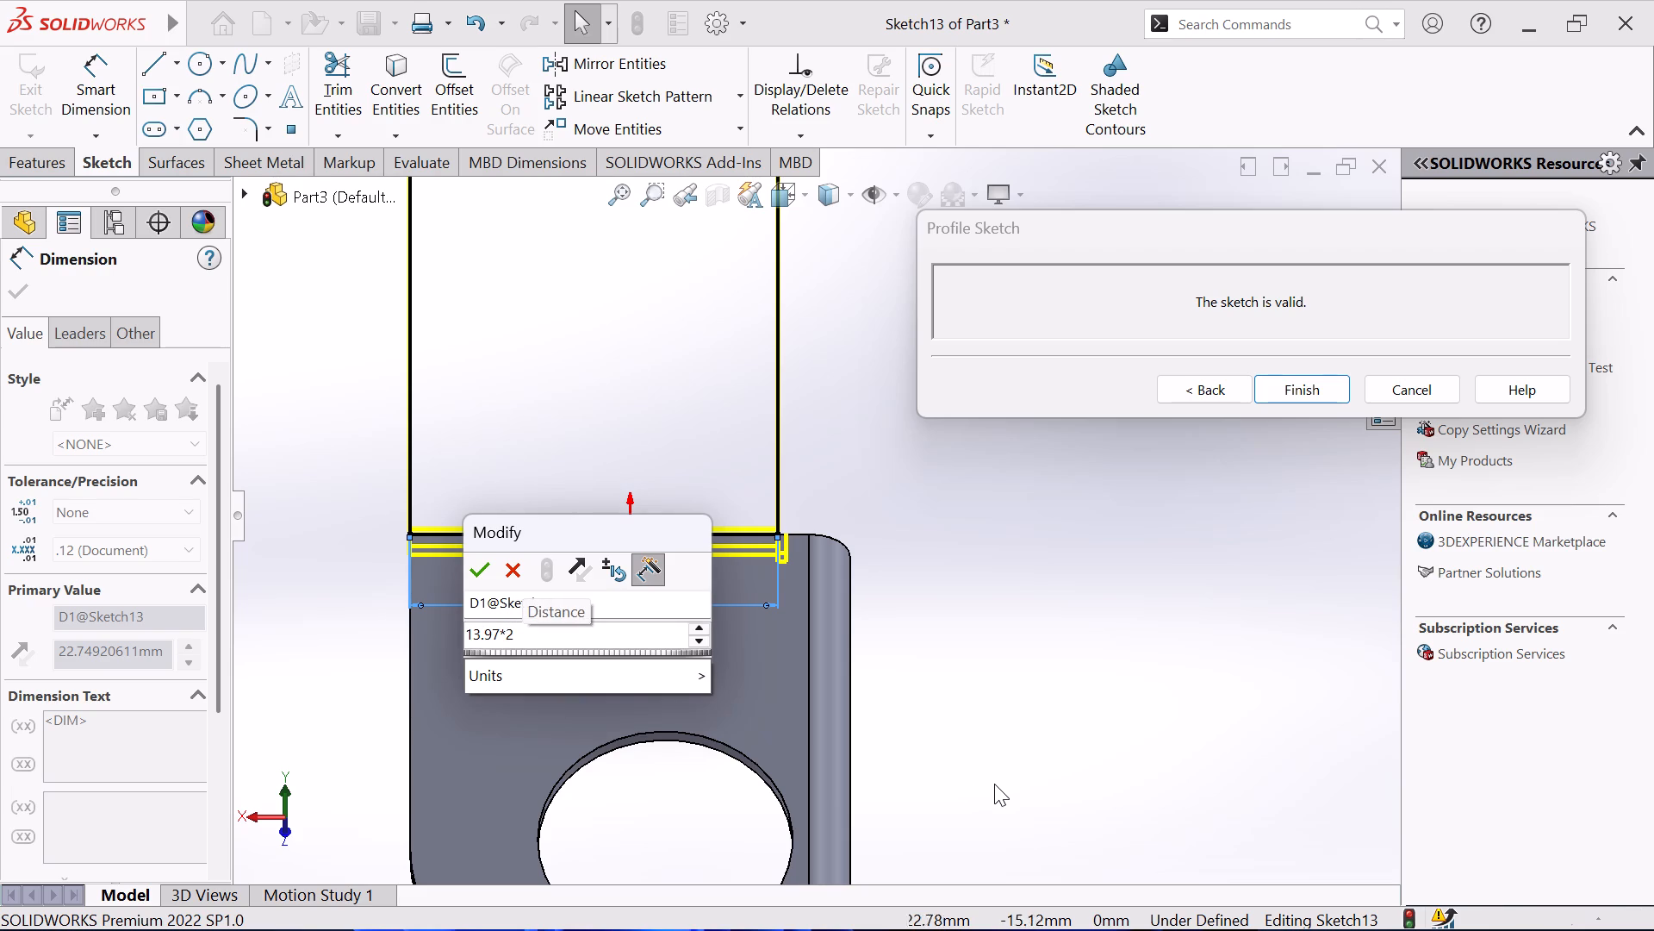
pyautogui.doubleClick(481, 576)
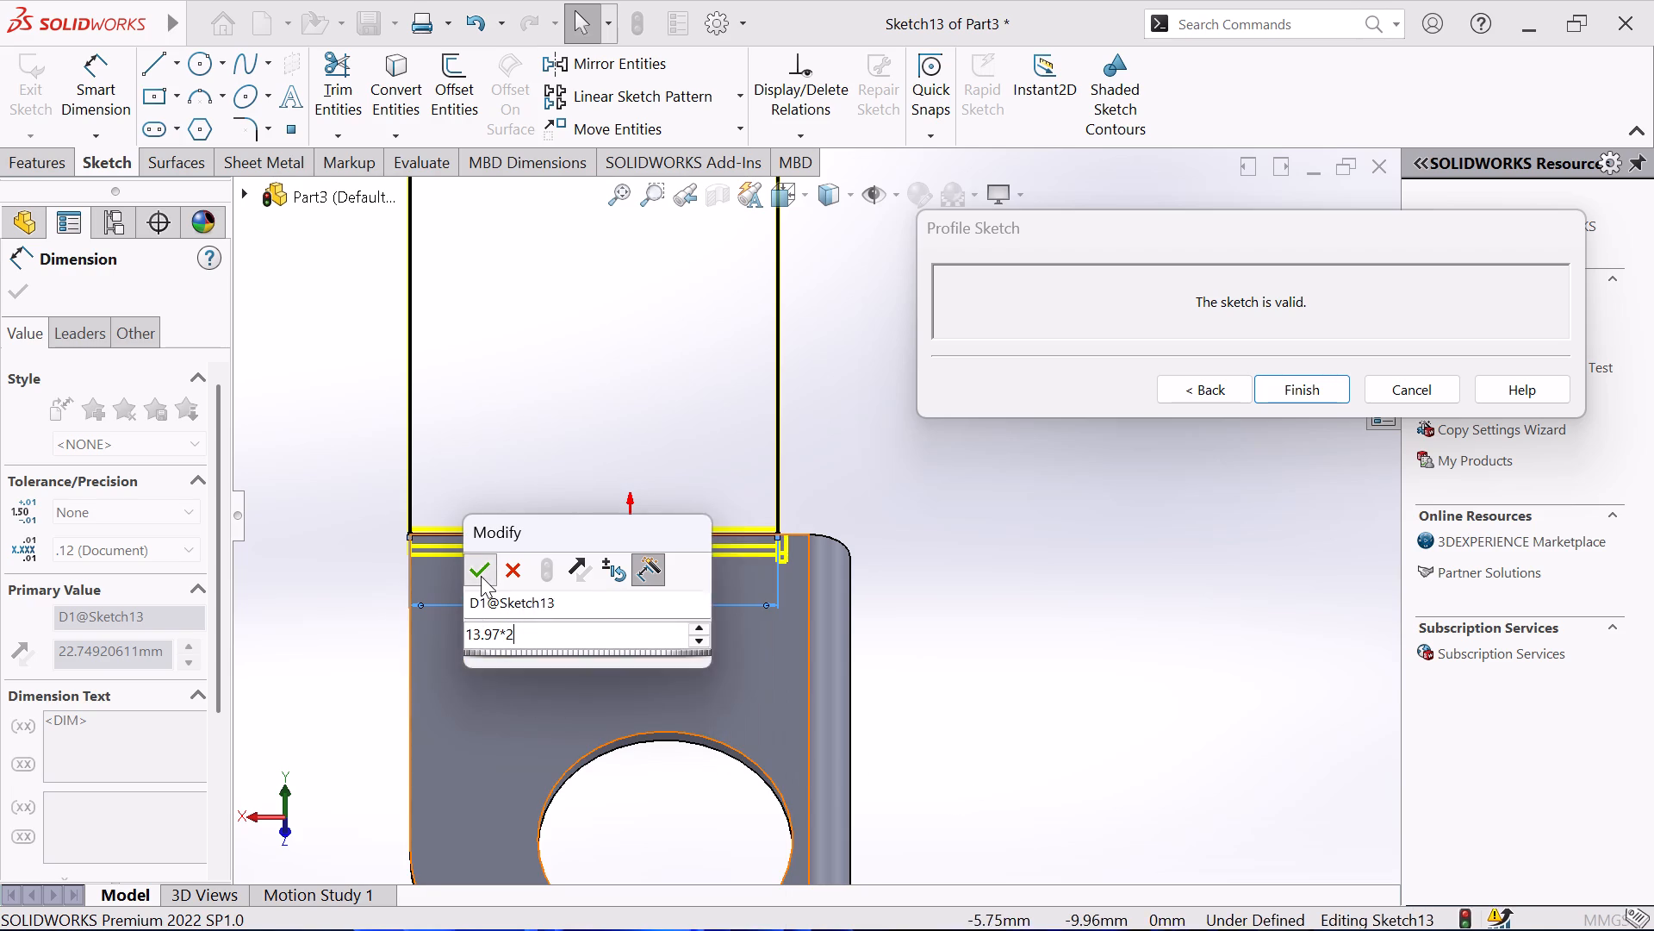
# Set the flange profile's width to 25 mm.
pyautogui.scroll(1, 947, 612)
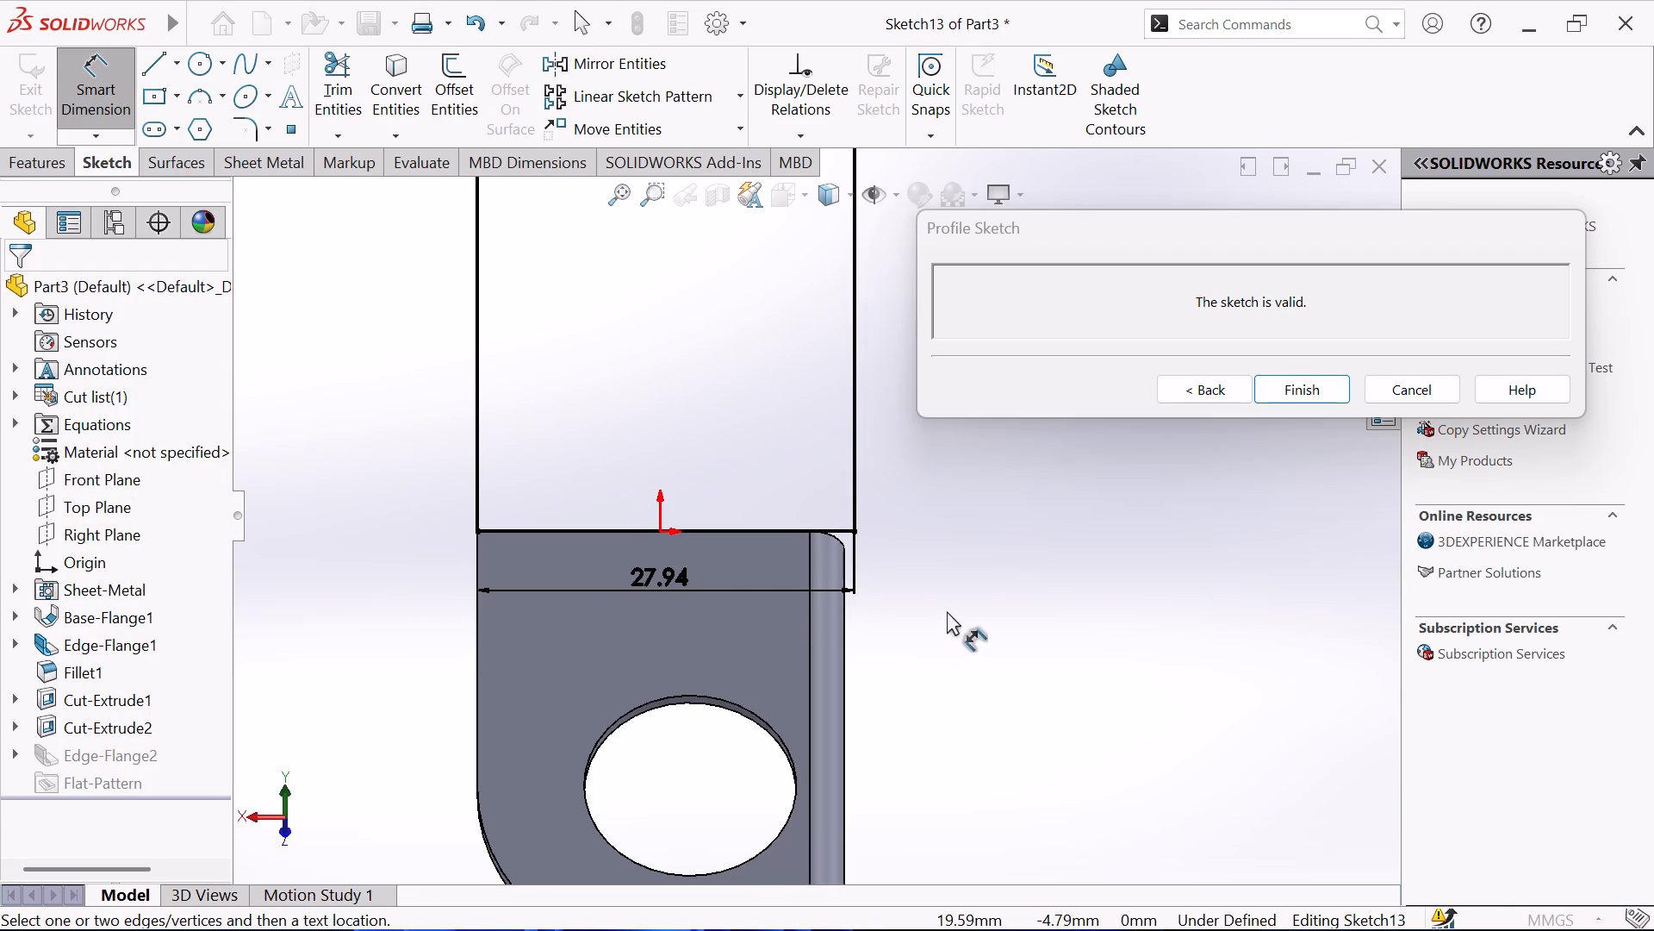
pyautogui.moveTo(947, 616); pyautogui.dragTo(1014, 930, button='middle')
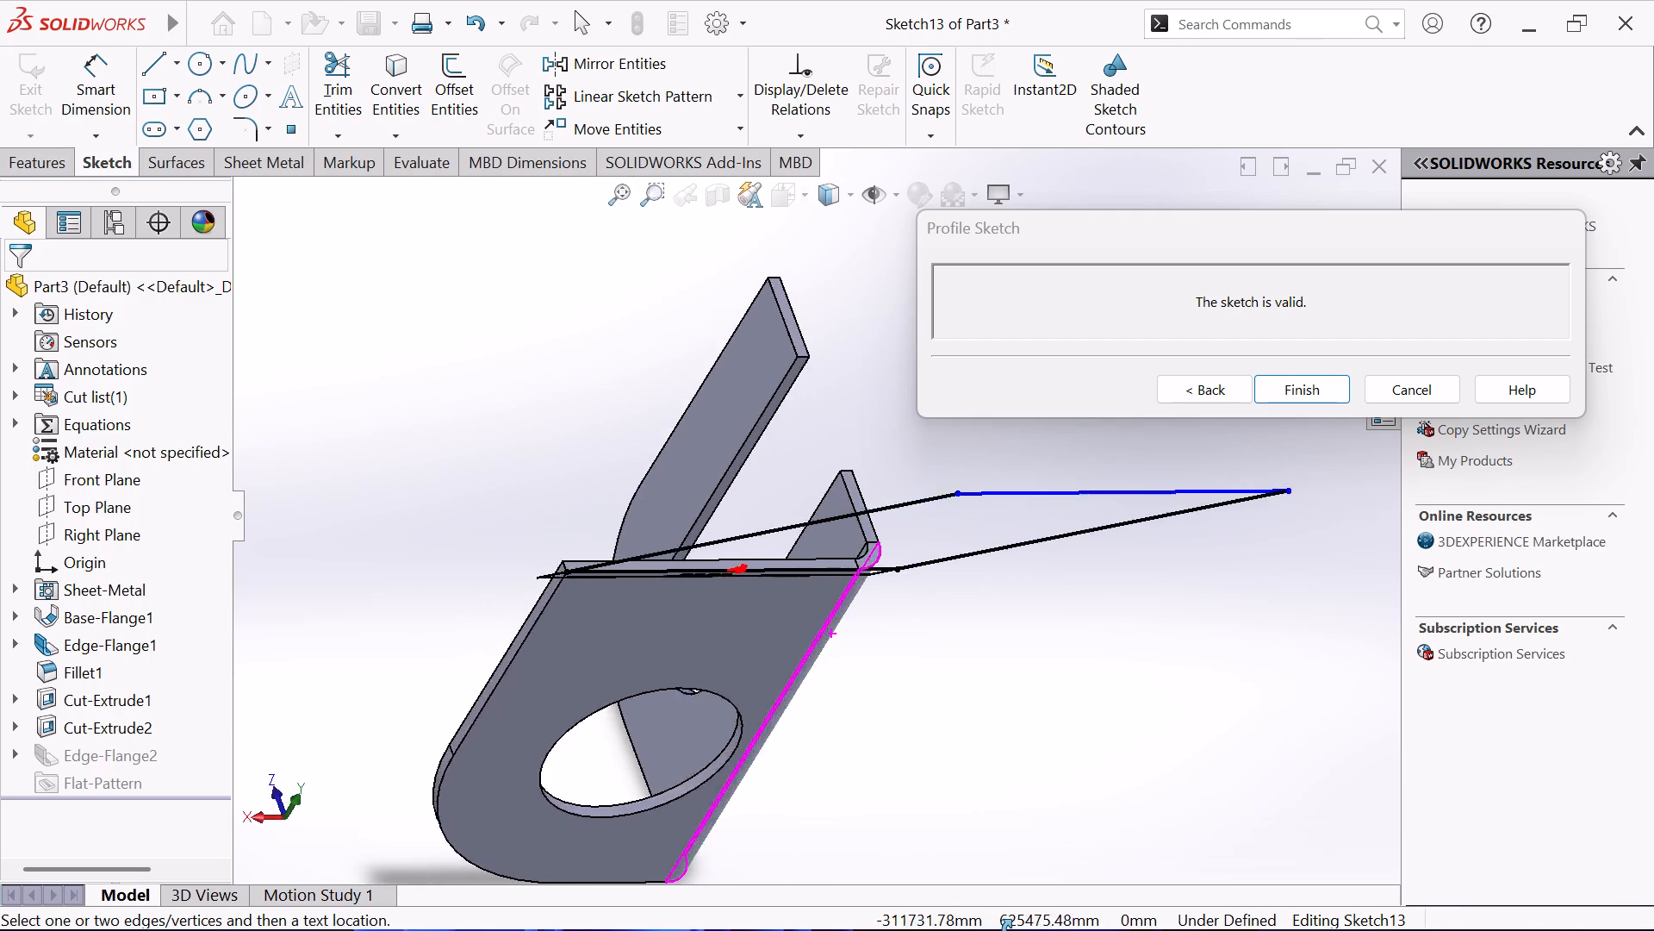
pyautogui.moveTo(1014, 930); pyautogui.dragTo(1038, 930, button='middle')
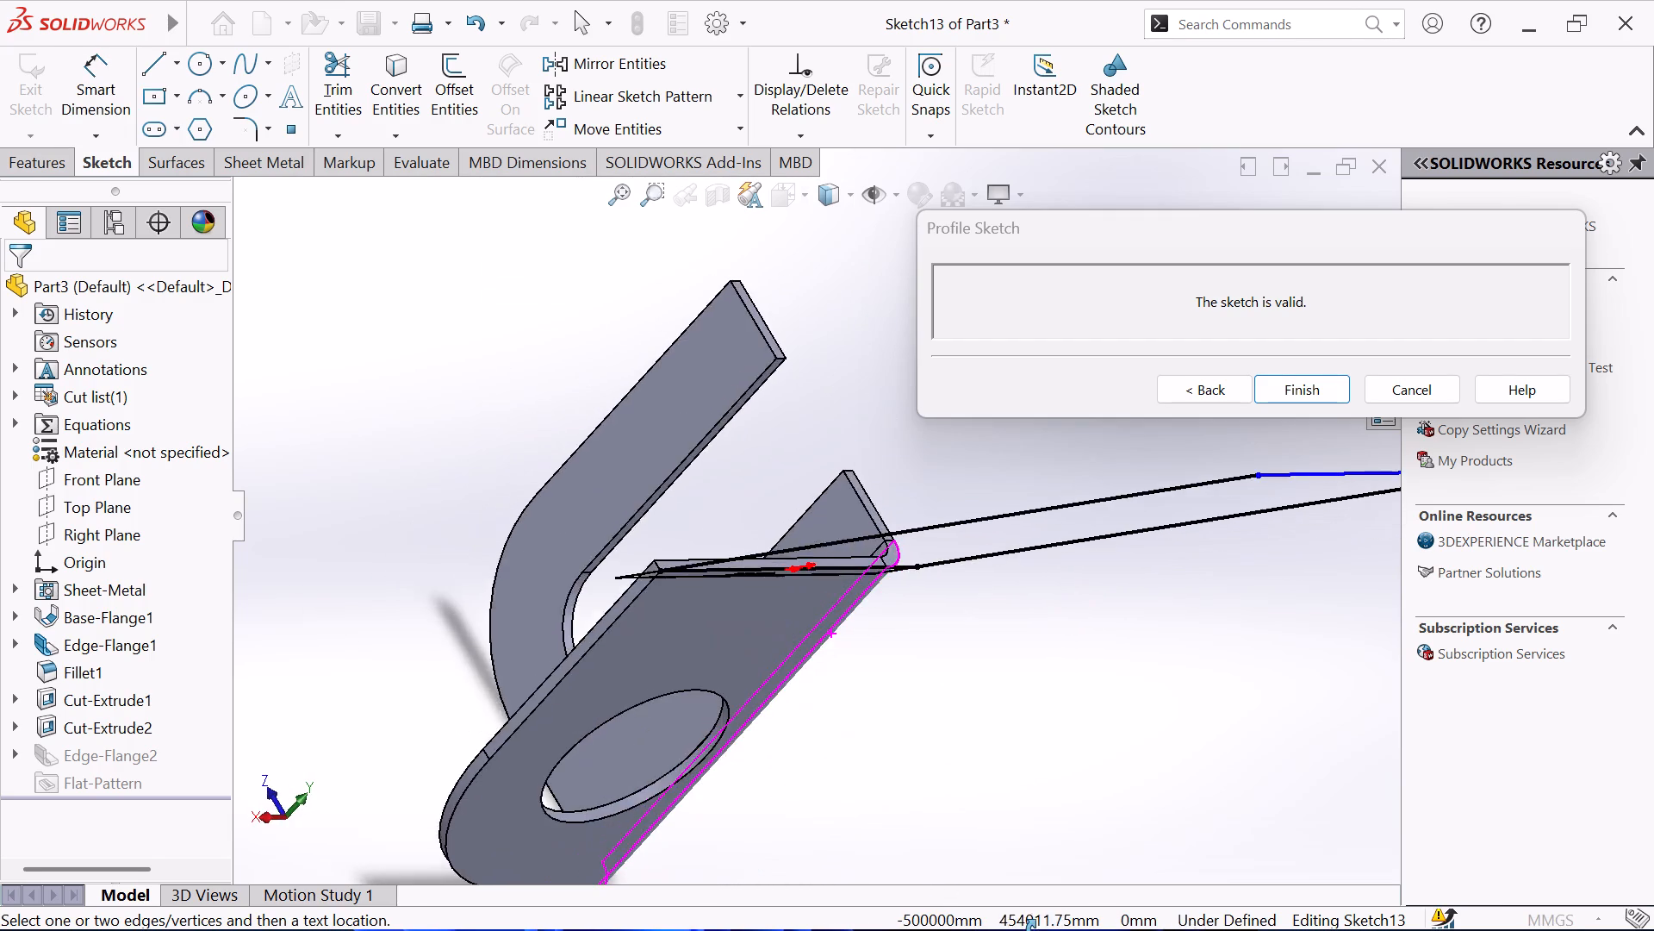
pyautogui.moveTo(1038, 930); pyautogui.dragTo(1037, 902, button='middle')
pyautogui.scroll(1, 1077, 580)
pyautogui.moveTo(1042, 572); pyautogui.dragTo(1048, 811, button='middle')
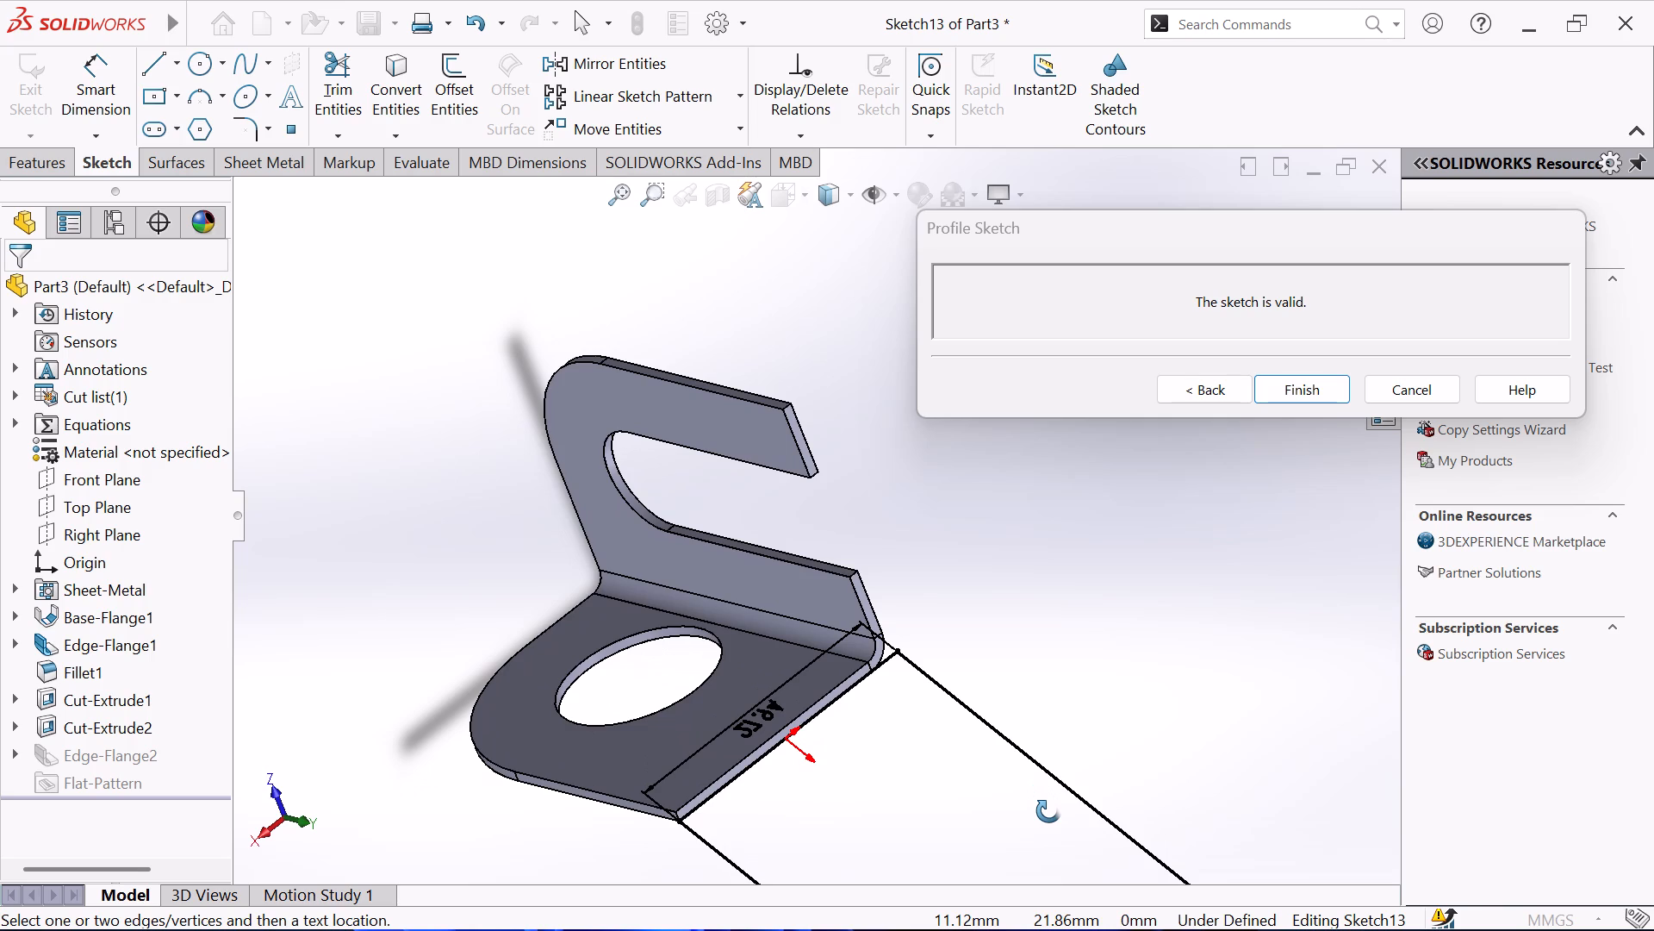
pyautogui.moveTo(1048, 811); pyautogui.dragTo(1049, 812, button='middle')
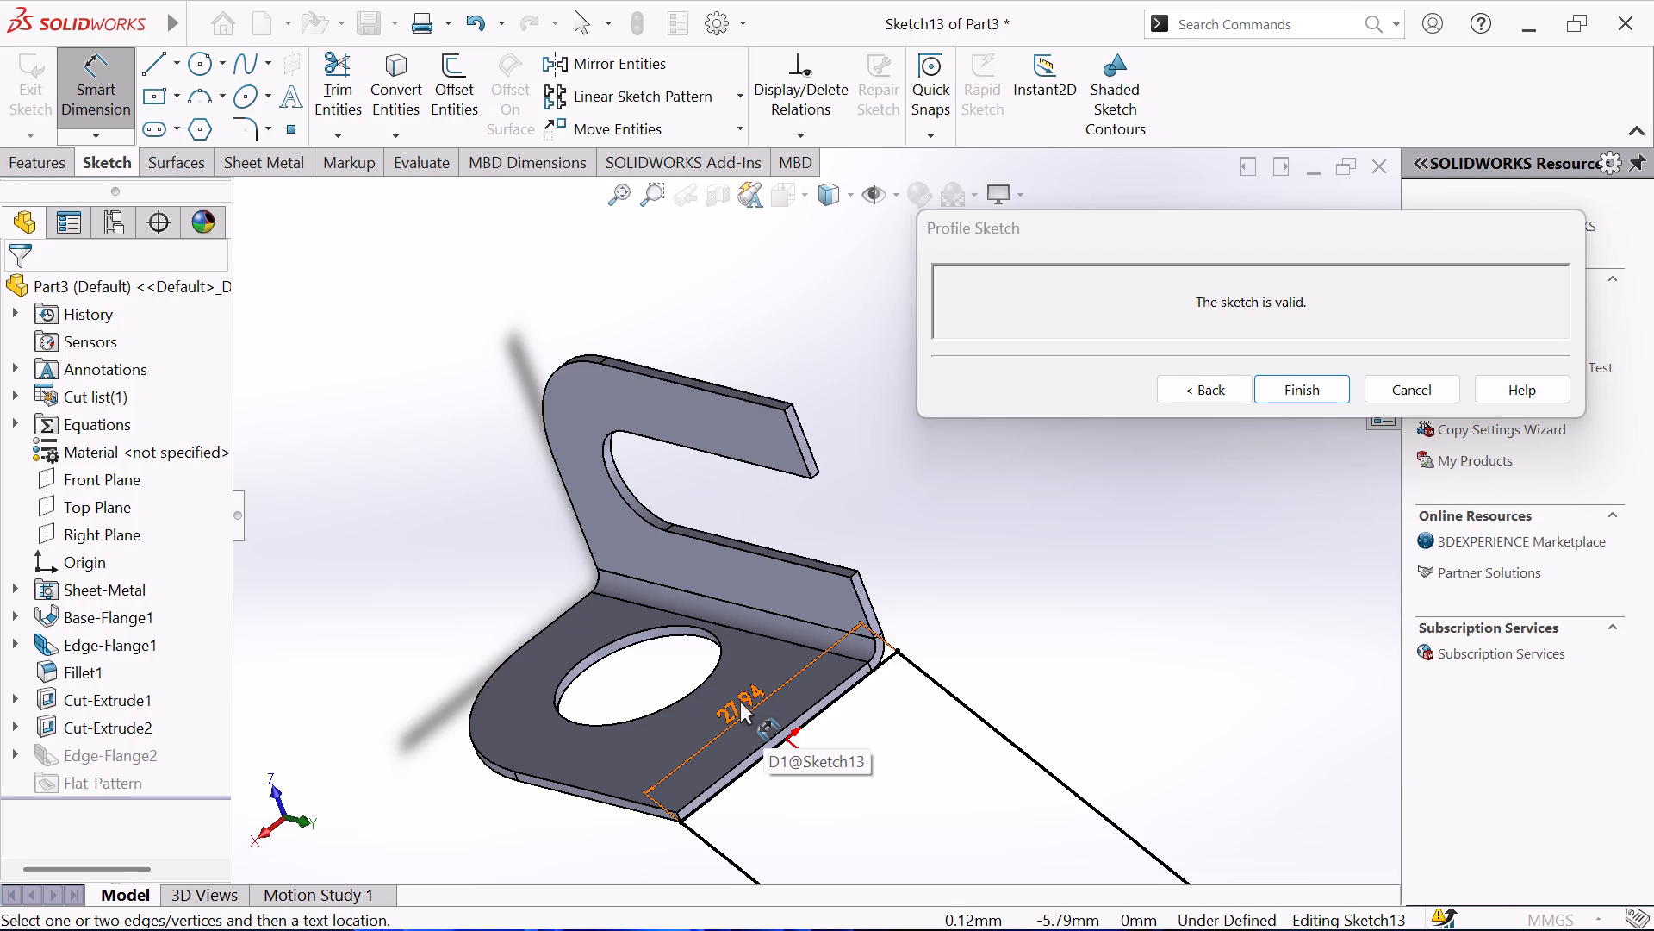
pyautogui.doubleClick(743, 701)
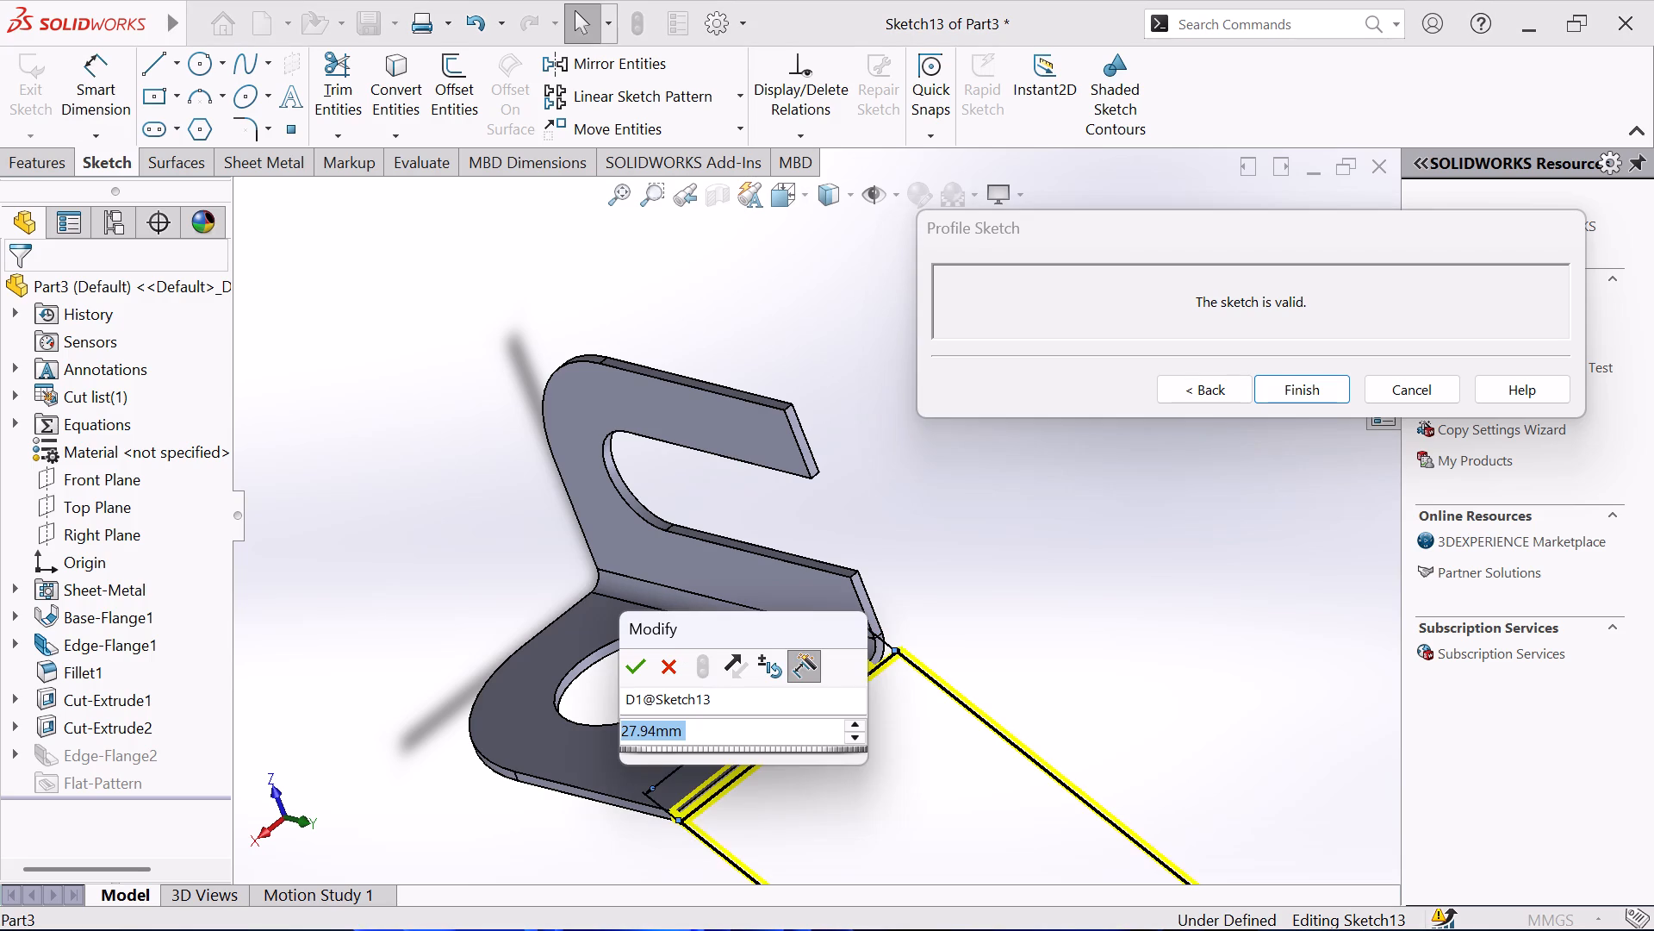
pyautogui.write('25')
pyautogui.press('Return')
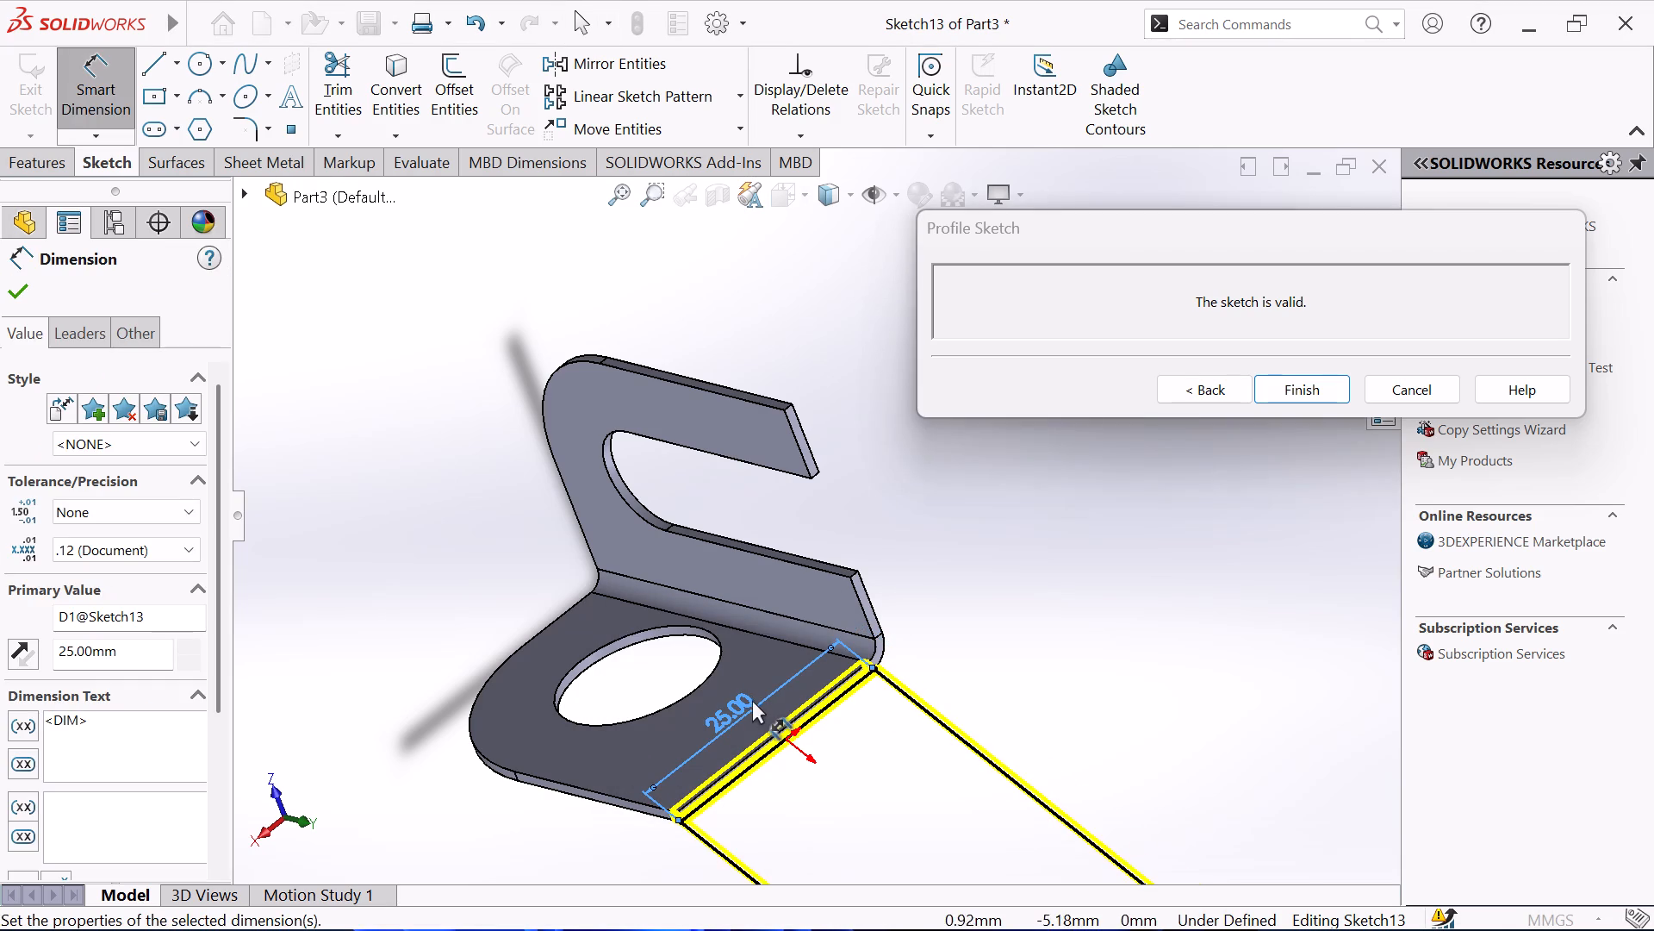
# Set the flange profile's width to 24 mm and finish the profile edit to rebuild the angled flange.
pyautogui.moveTo(1017, 717); pyautogui.dragTo(1031, 853, button='middle')
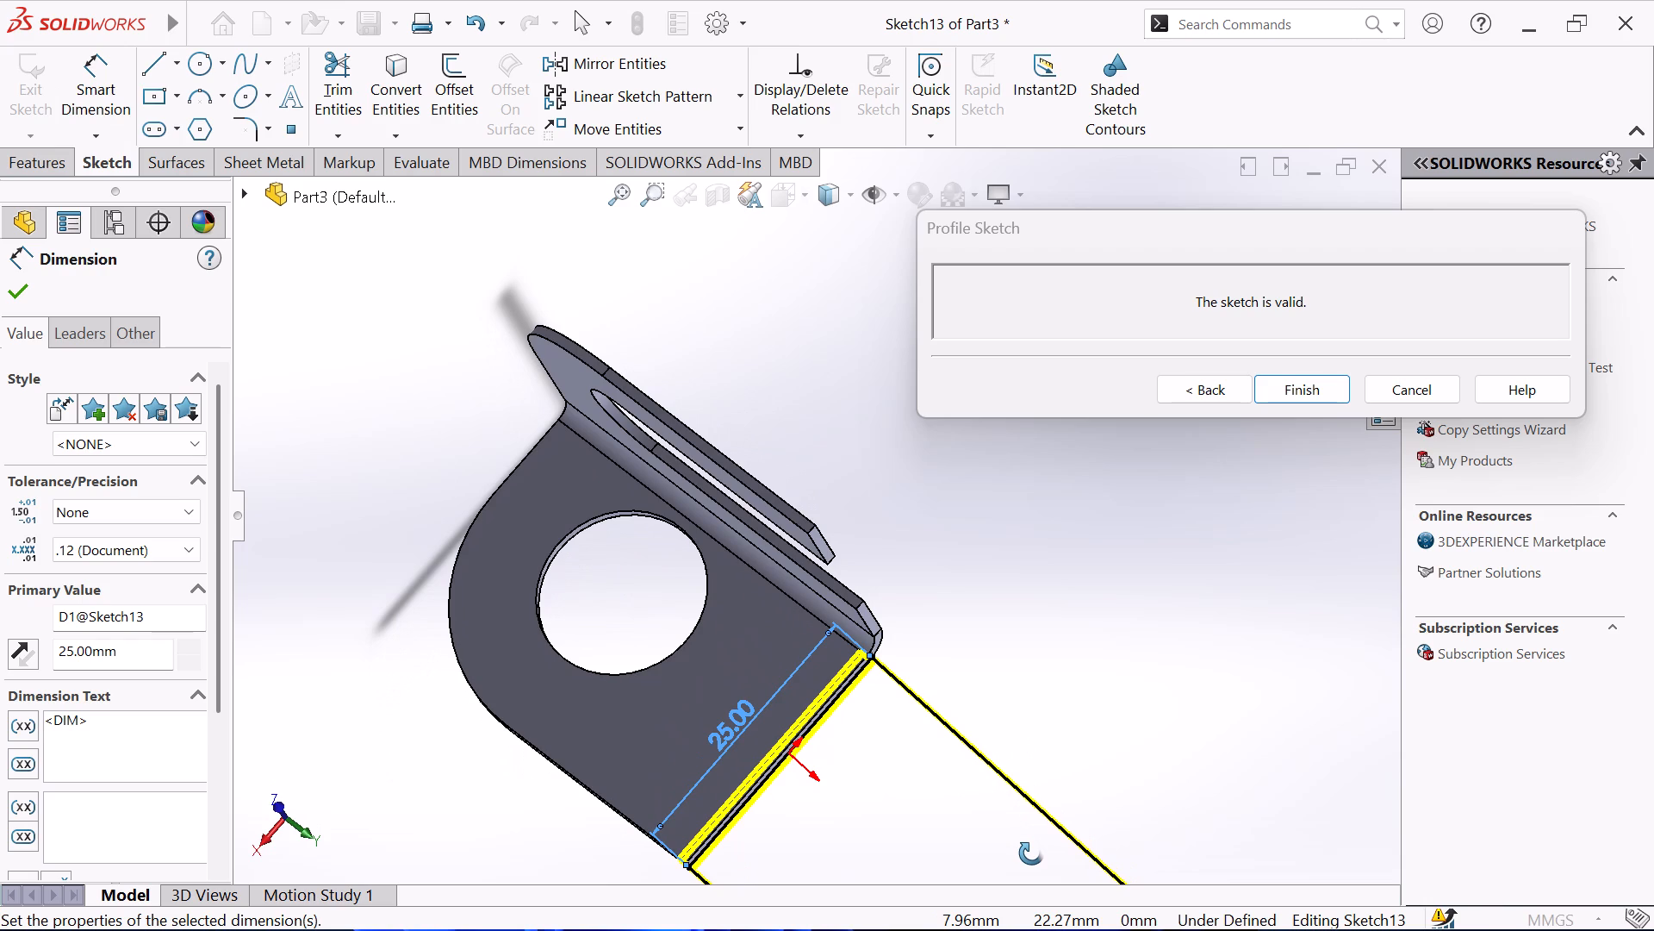
pyautogui.moveTo(1031, 853); pyautogui.dragTo(1033, 853, button='middle')
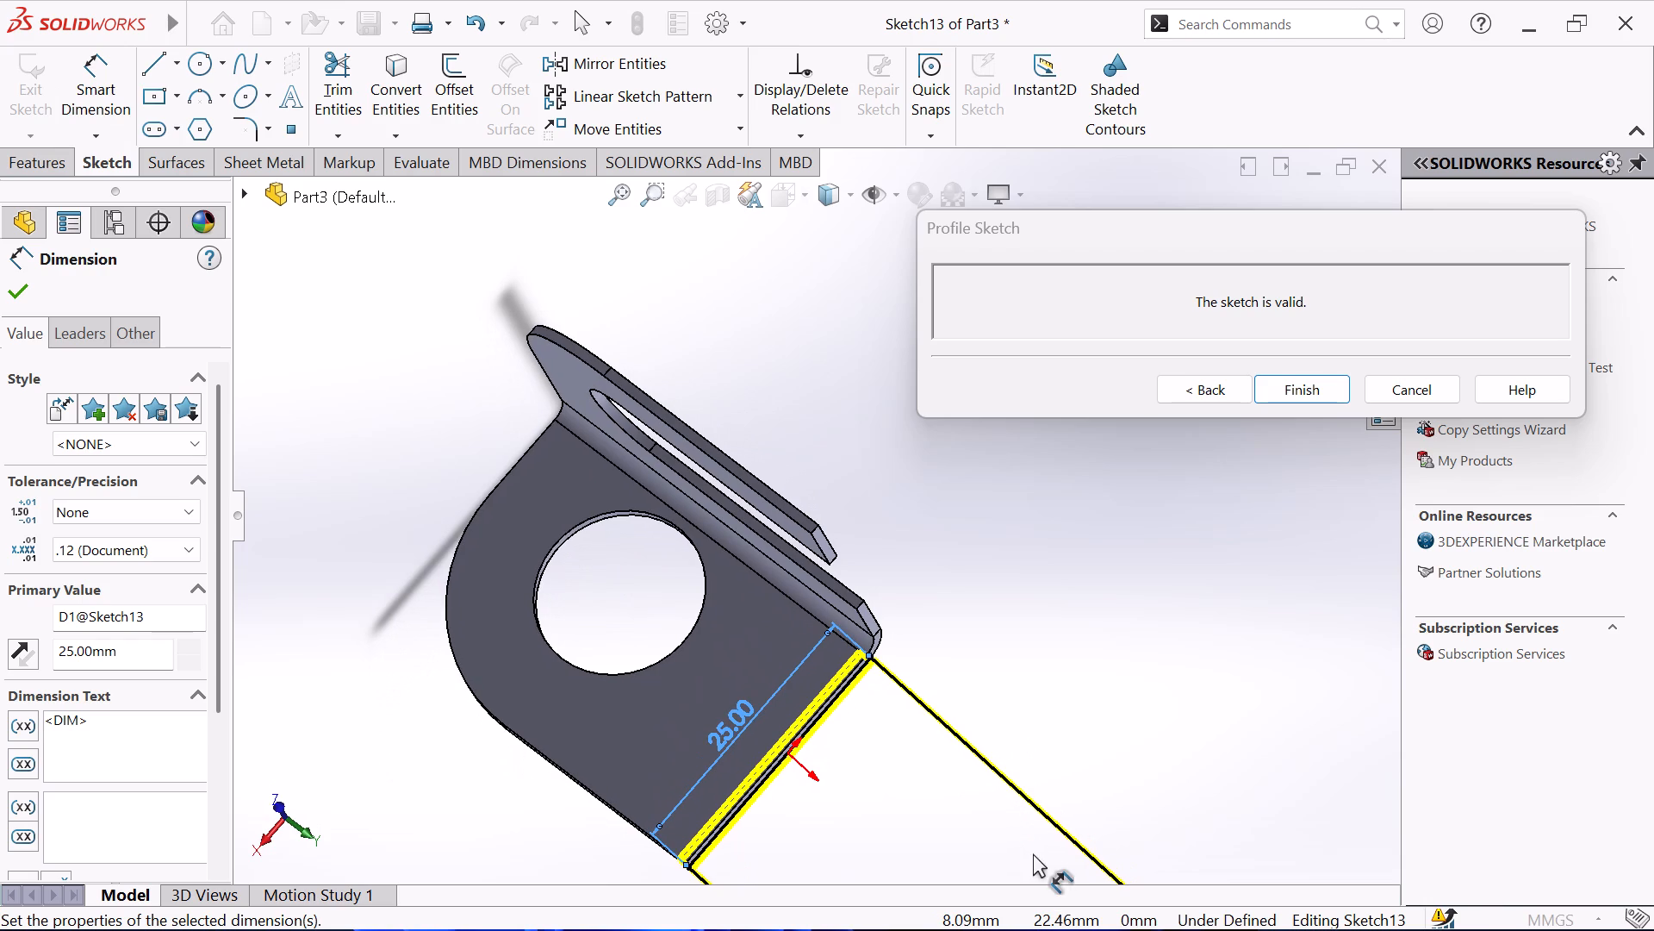
pyautogui.doubleClick(745, 720)
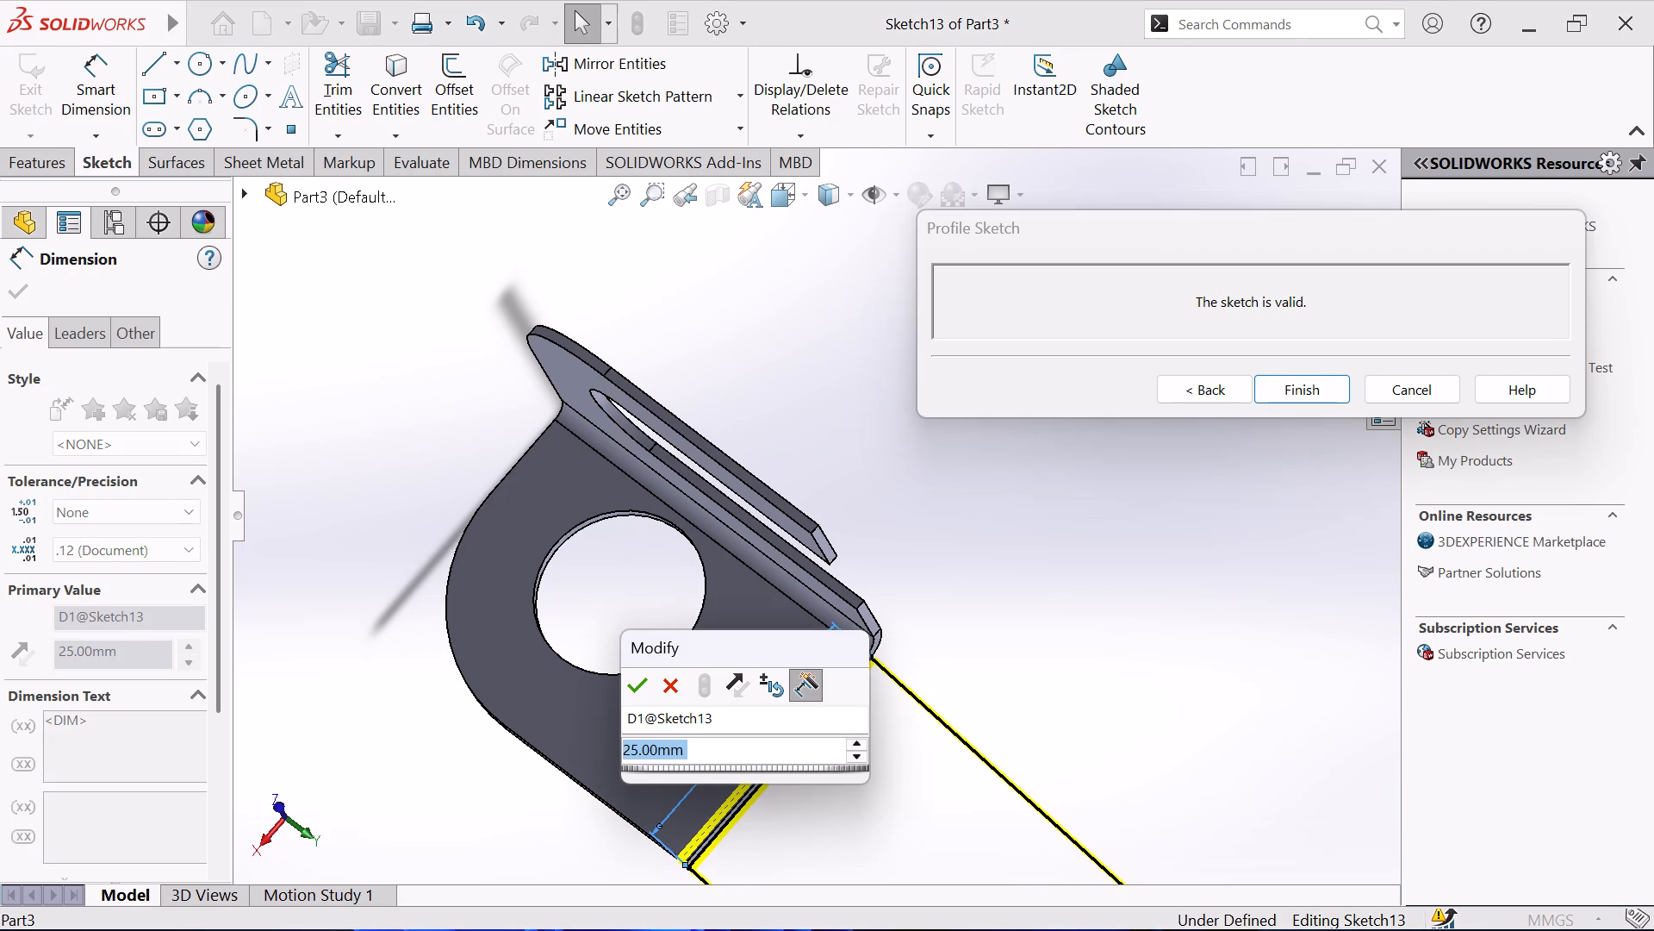
pyautogui.press('2')
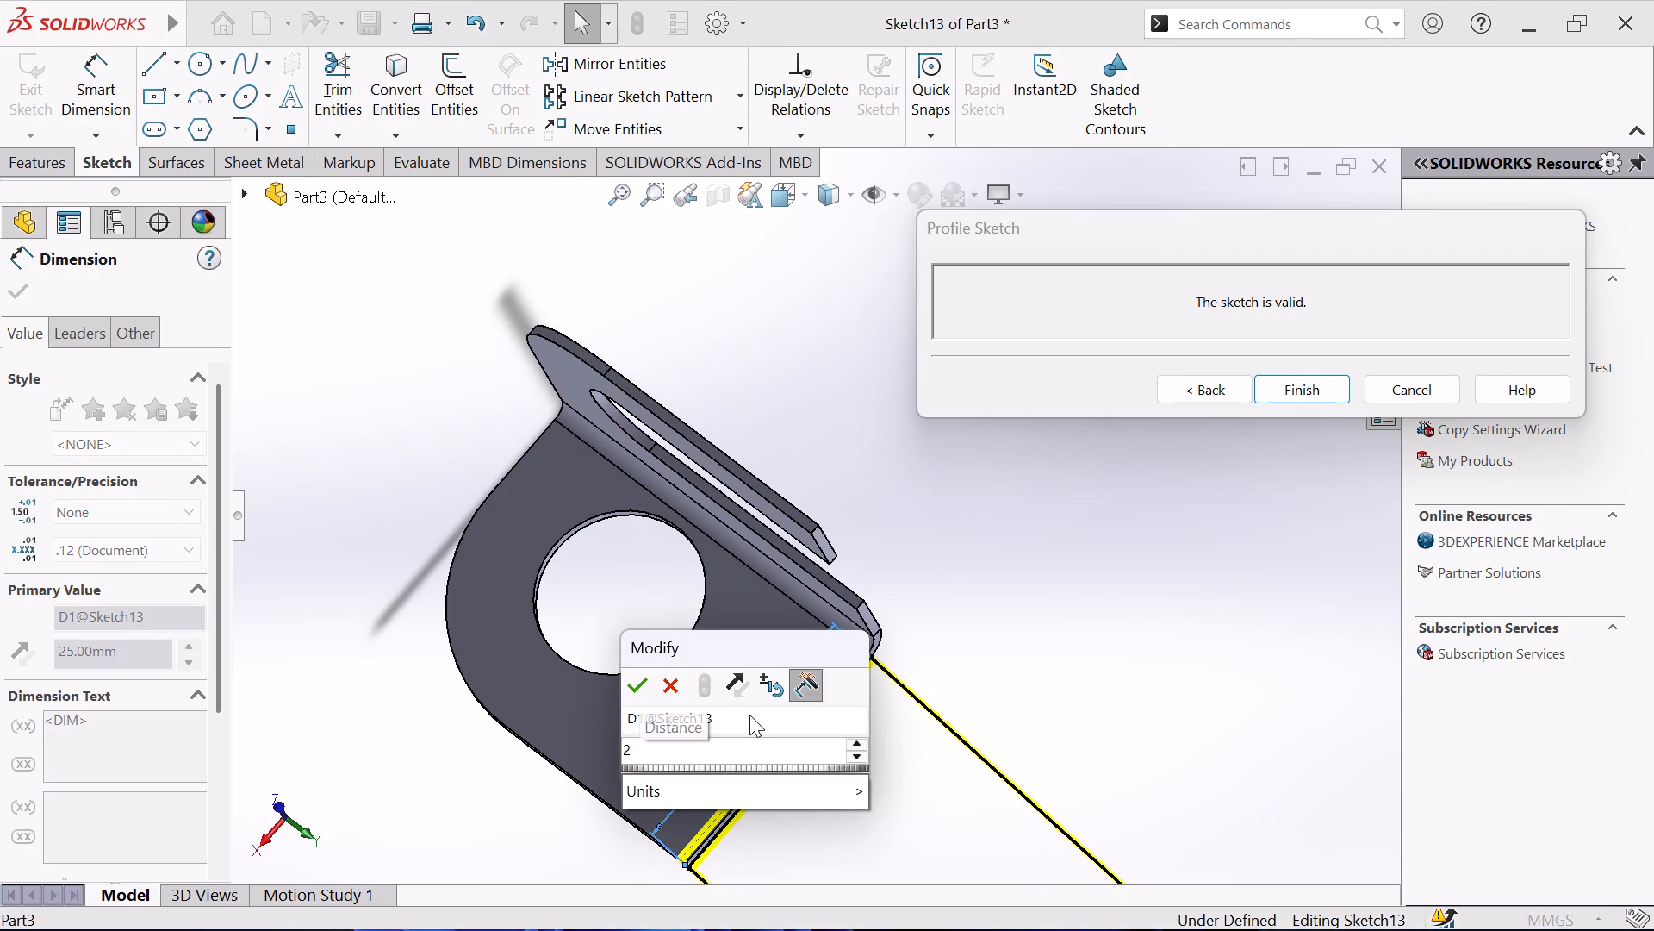
pyautogui.press('4')
pyautogui.press('Return')
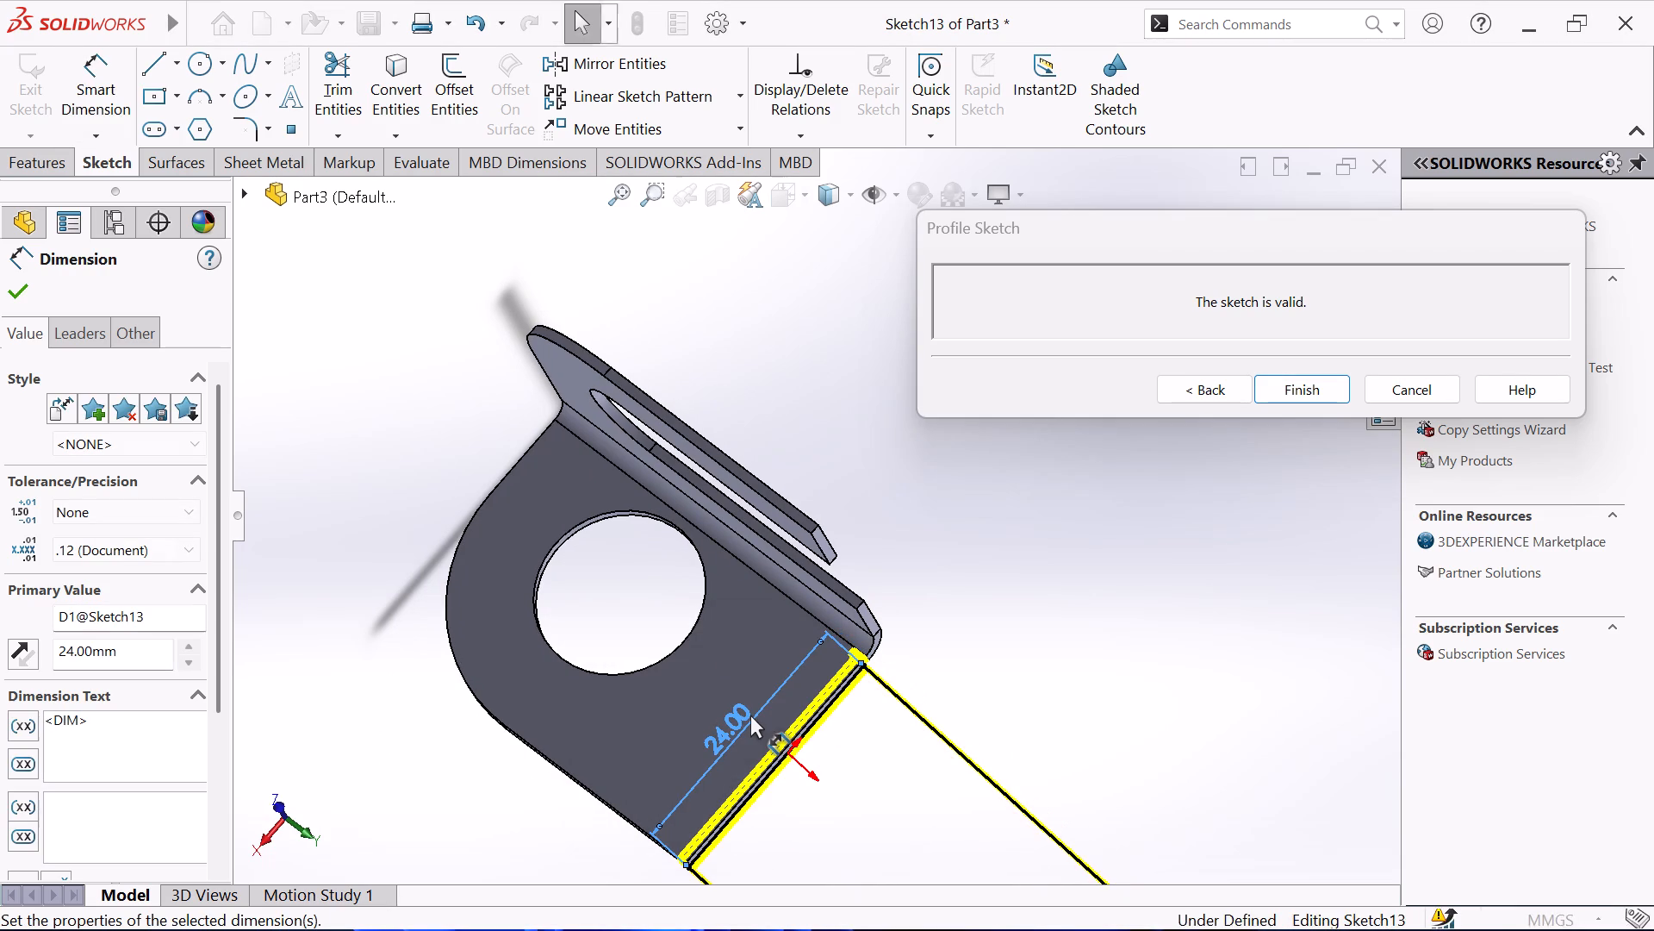
pyautogui.click(1306, 394)
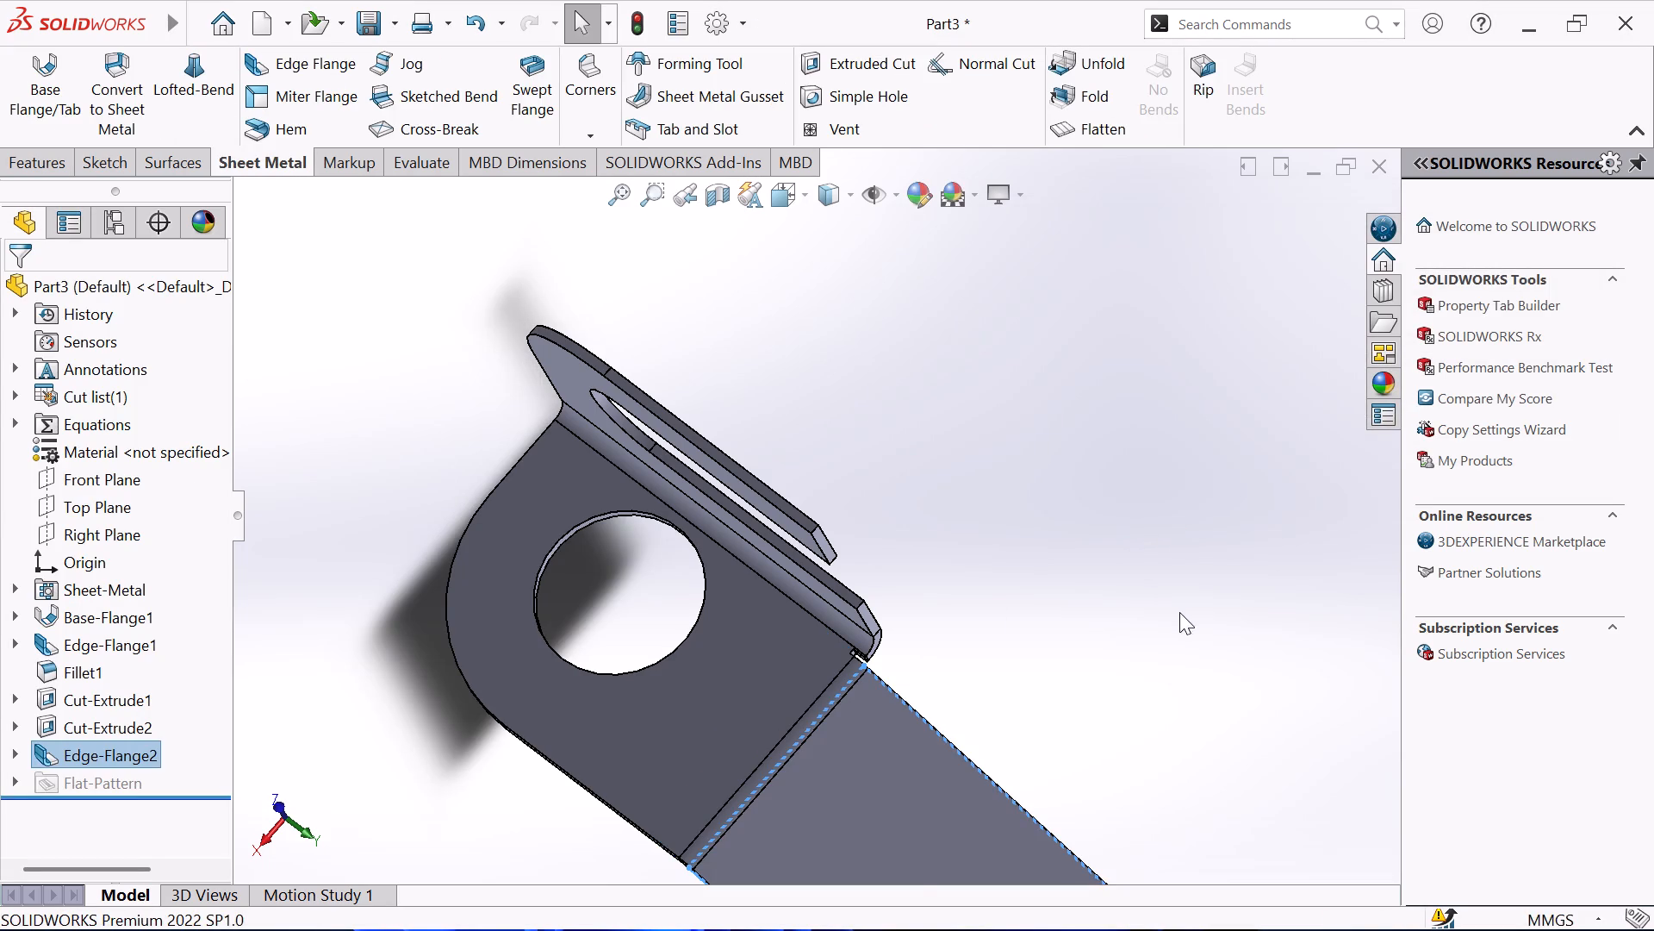
pyautogui.scroll(3, 1179, 609)
pyautogui.moveTo(1024, 597); pyautogui.dragTo(1039, 635, button='middle')
pyautogui.scroll(-1, 936, 653)
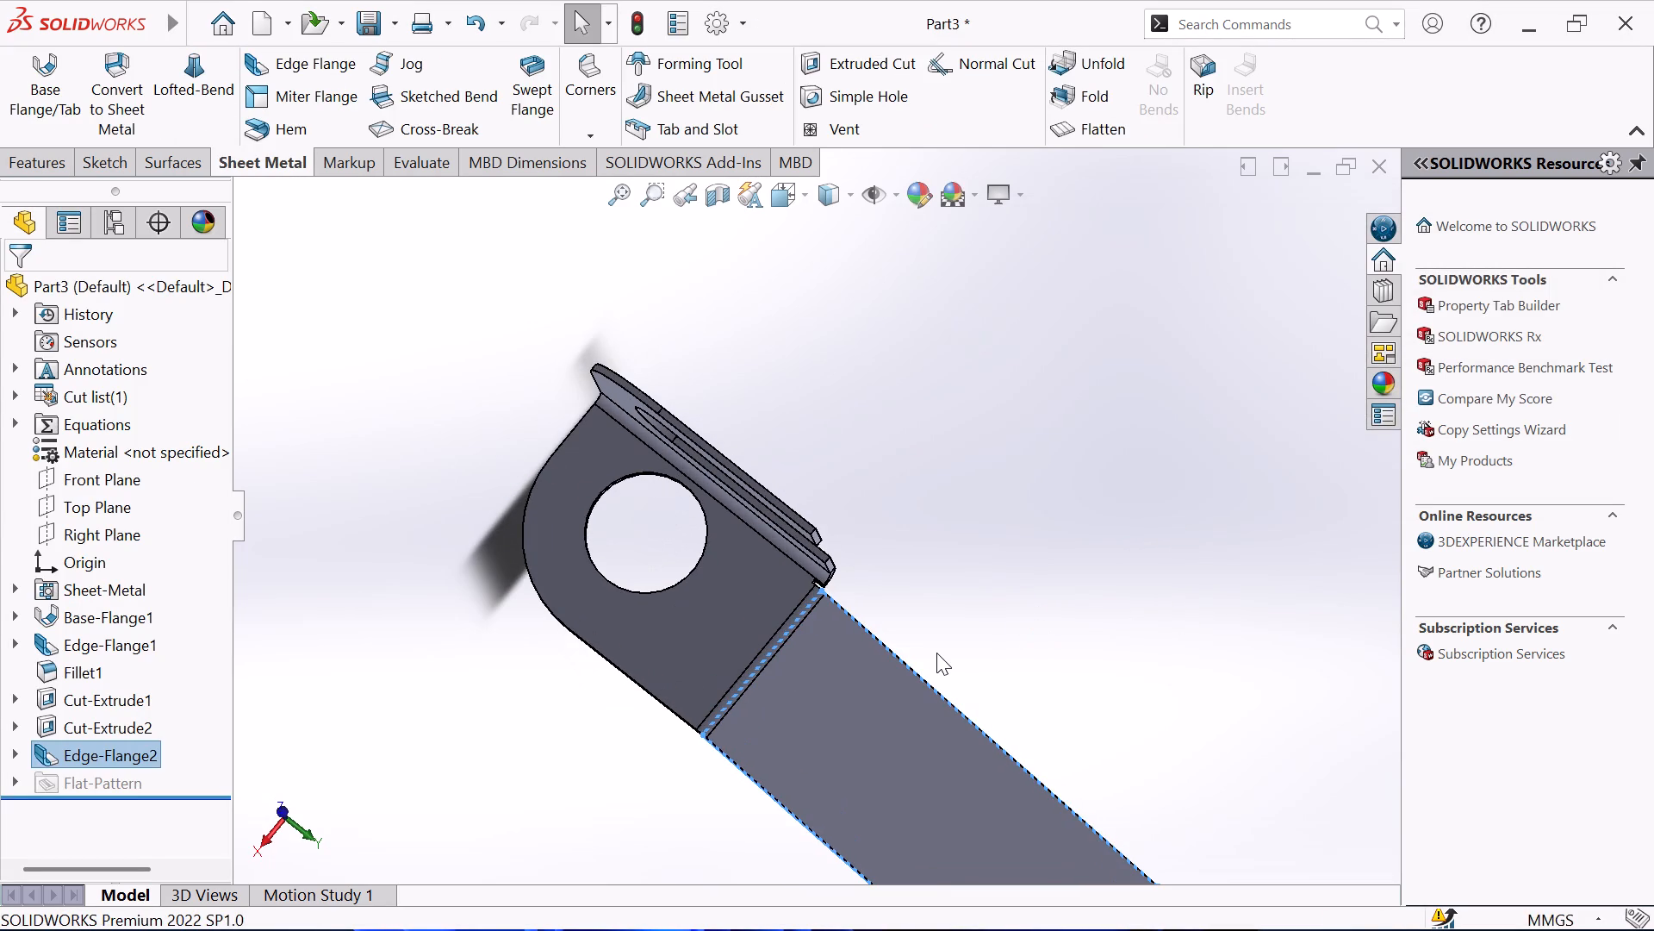
# Examine the corner where the angled flange's bend meets the slotted flange.
pyautogui.scroll(-3, 938, 652)
pyautogui.moveTo(862, 607); pyautogui.dragTo(899, 586, button='middle')
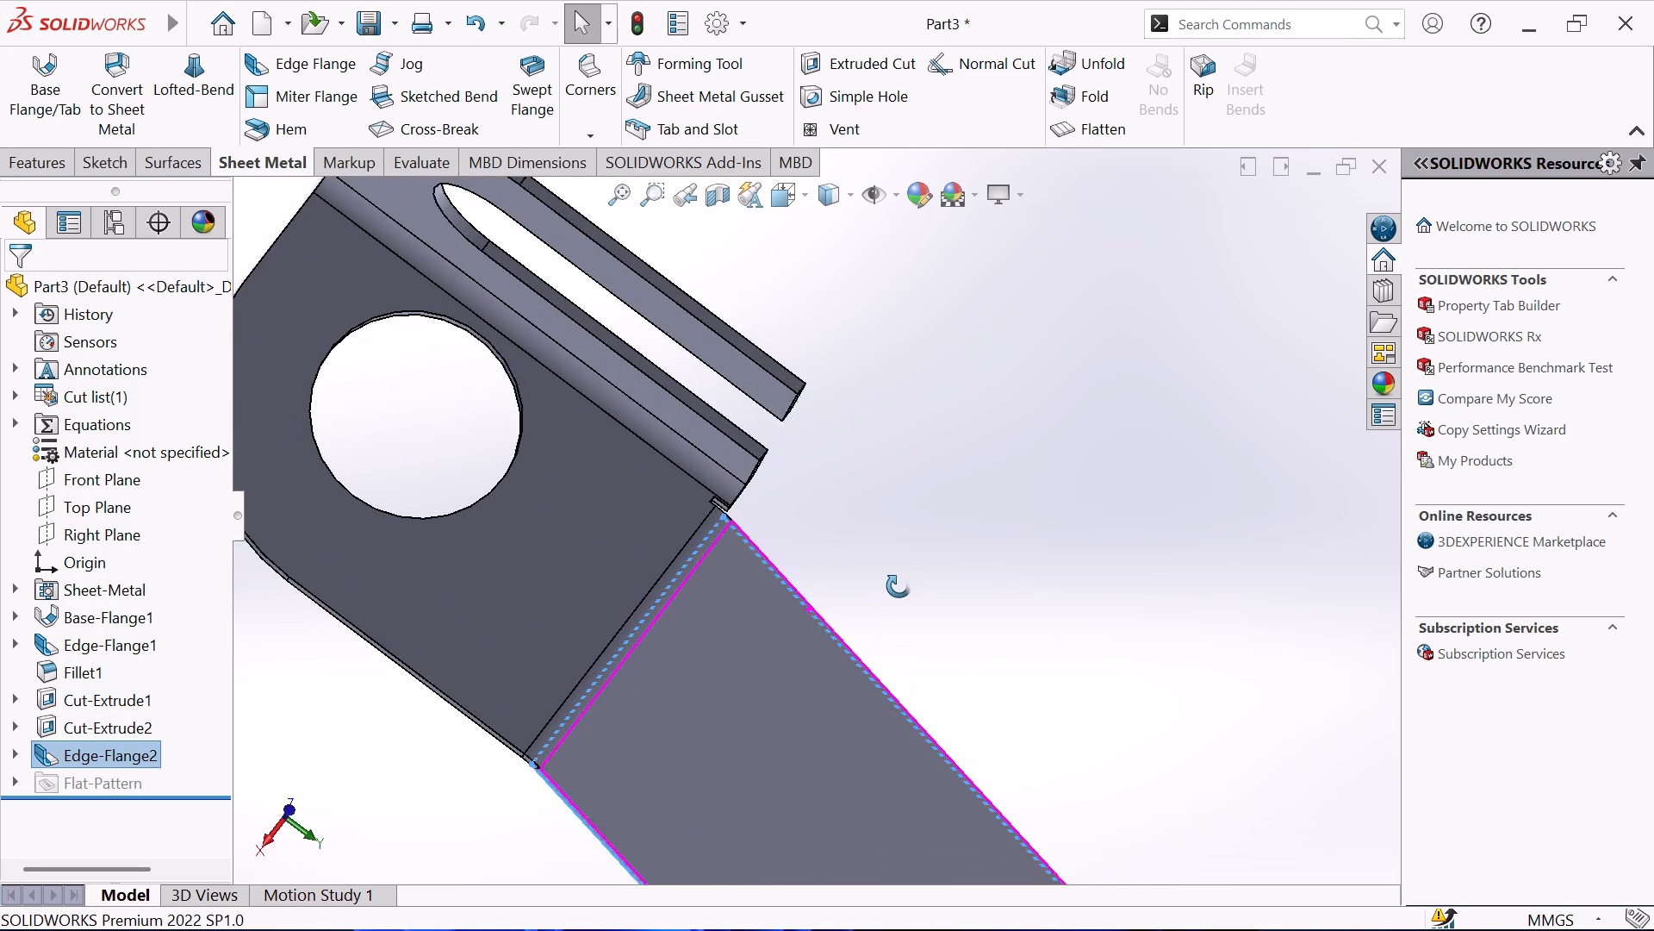
pyautogui.moveTo(899, 586); pyautogui.dragTo(905, 580, button='middle')
pyautogui.scroll(-3, 841, 552)
pyautogui.moveTo(781, 526); pyautogui.dragTo(703, 499, button='middle')
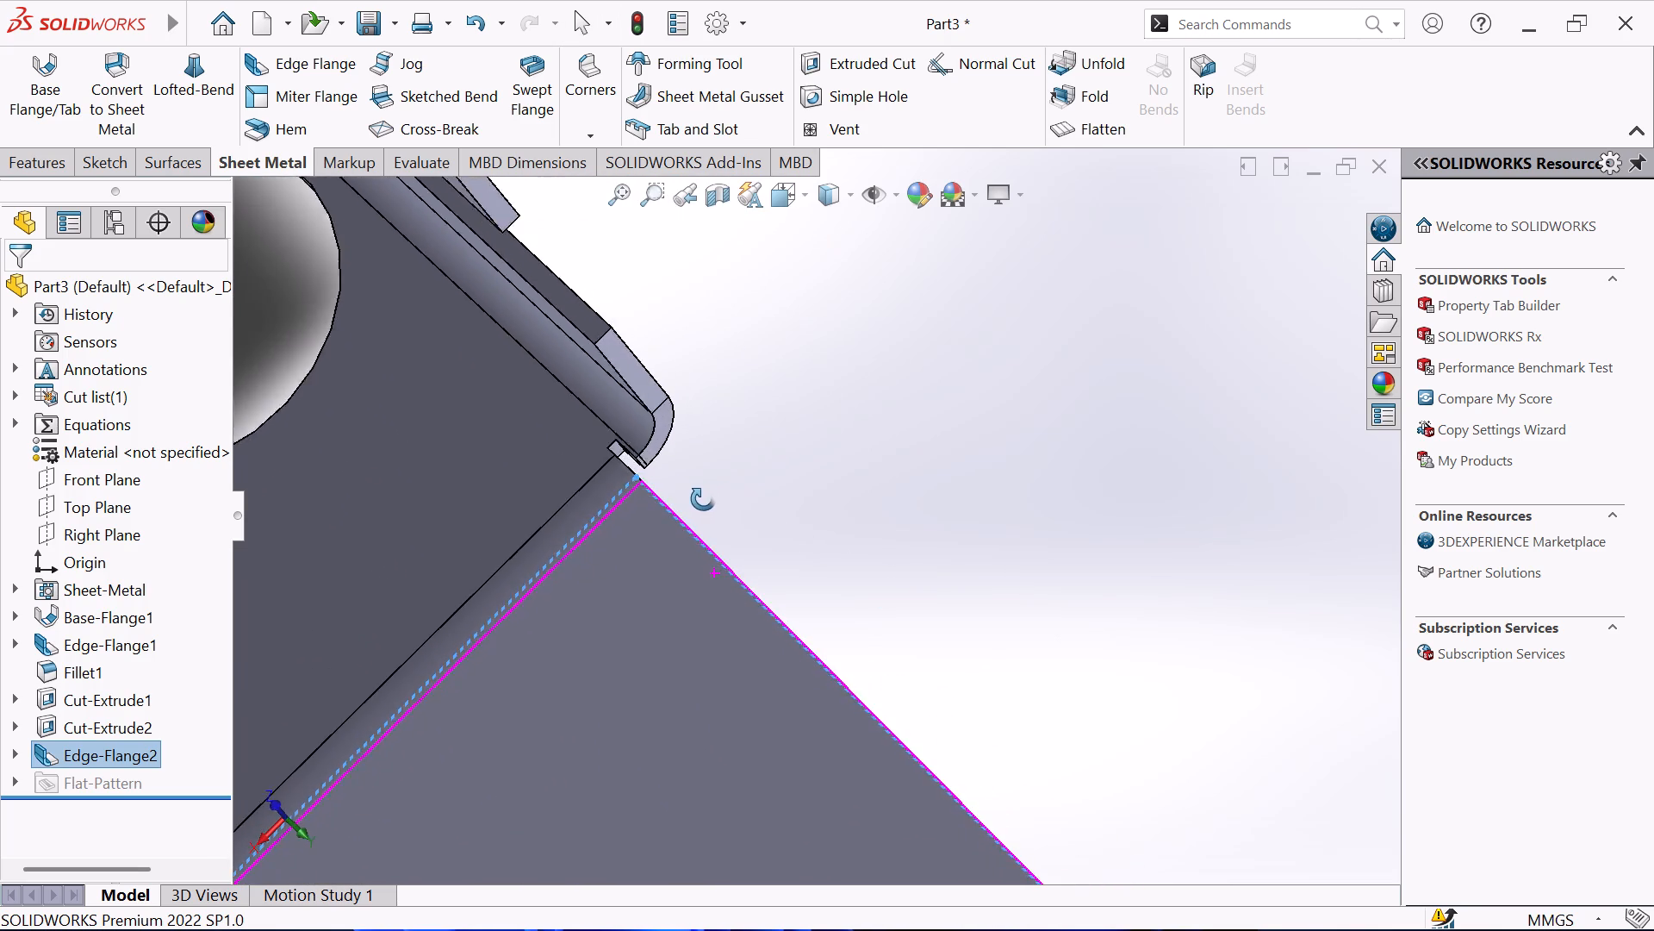
pyautogui.moveTo(703, 499); pyautogui.dragTo(731, 490, button='middle')
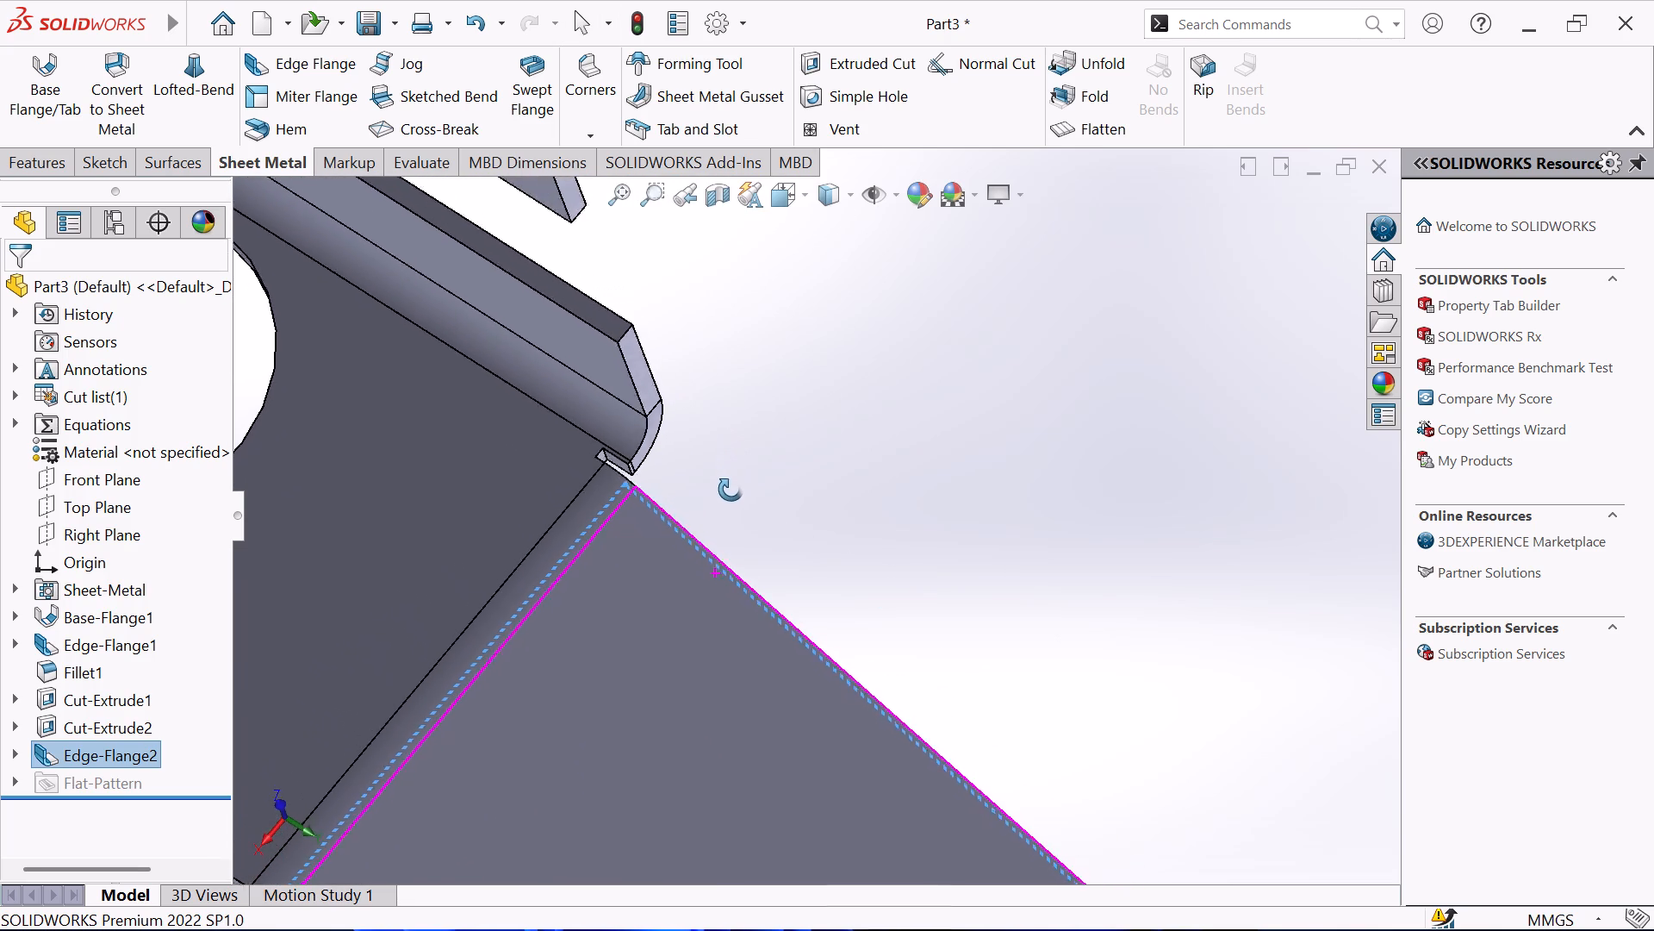
pyautogui.moveTo(731, 490); pyautogui.dragTo(722, 510, button='middle')
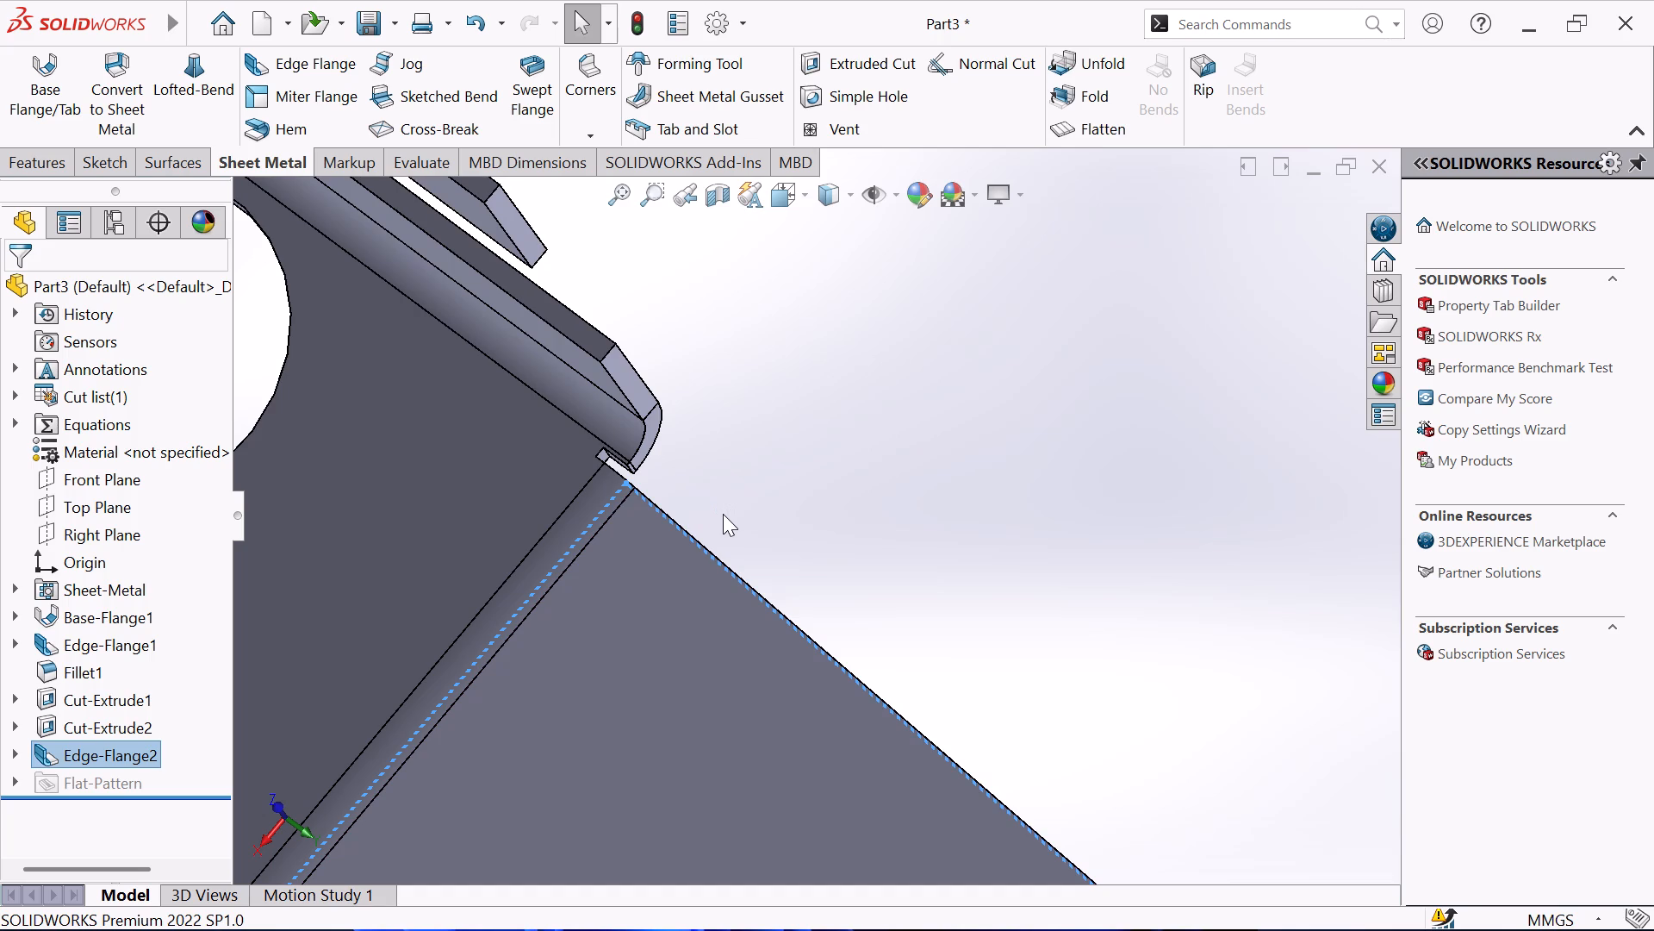
pyautogui.scroll(1, 723, 514)
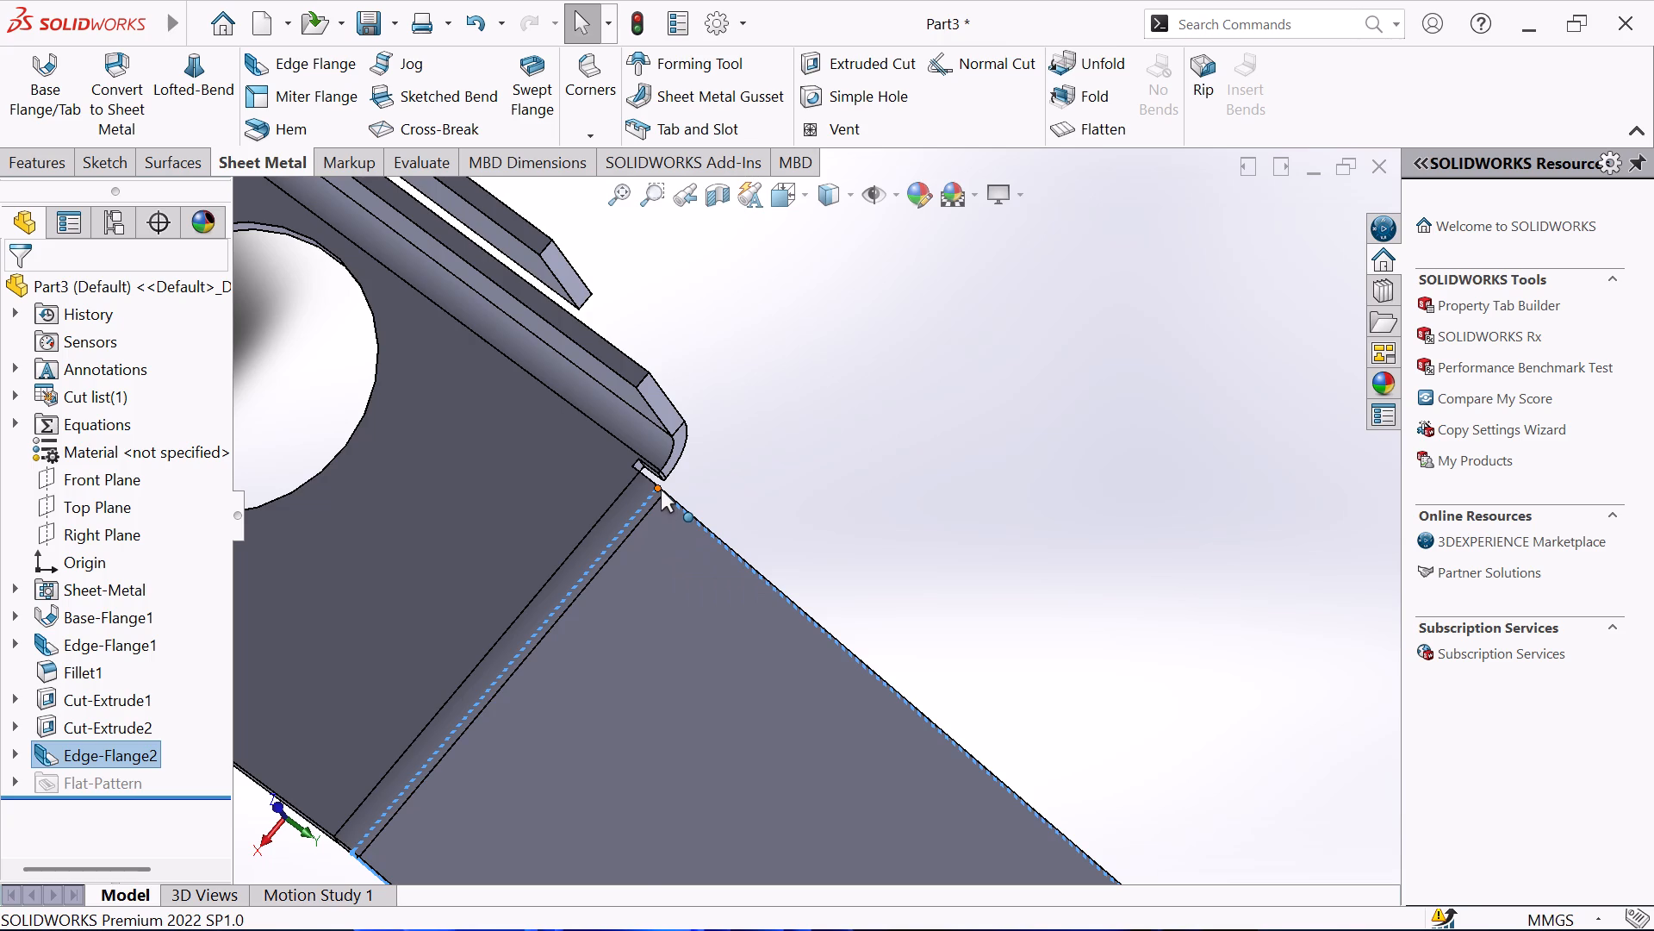
pyautogui.scroll(2, 668, 489)
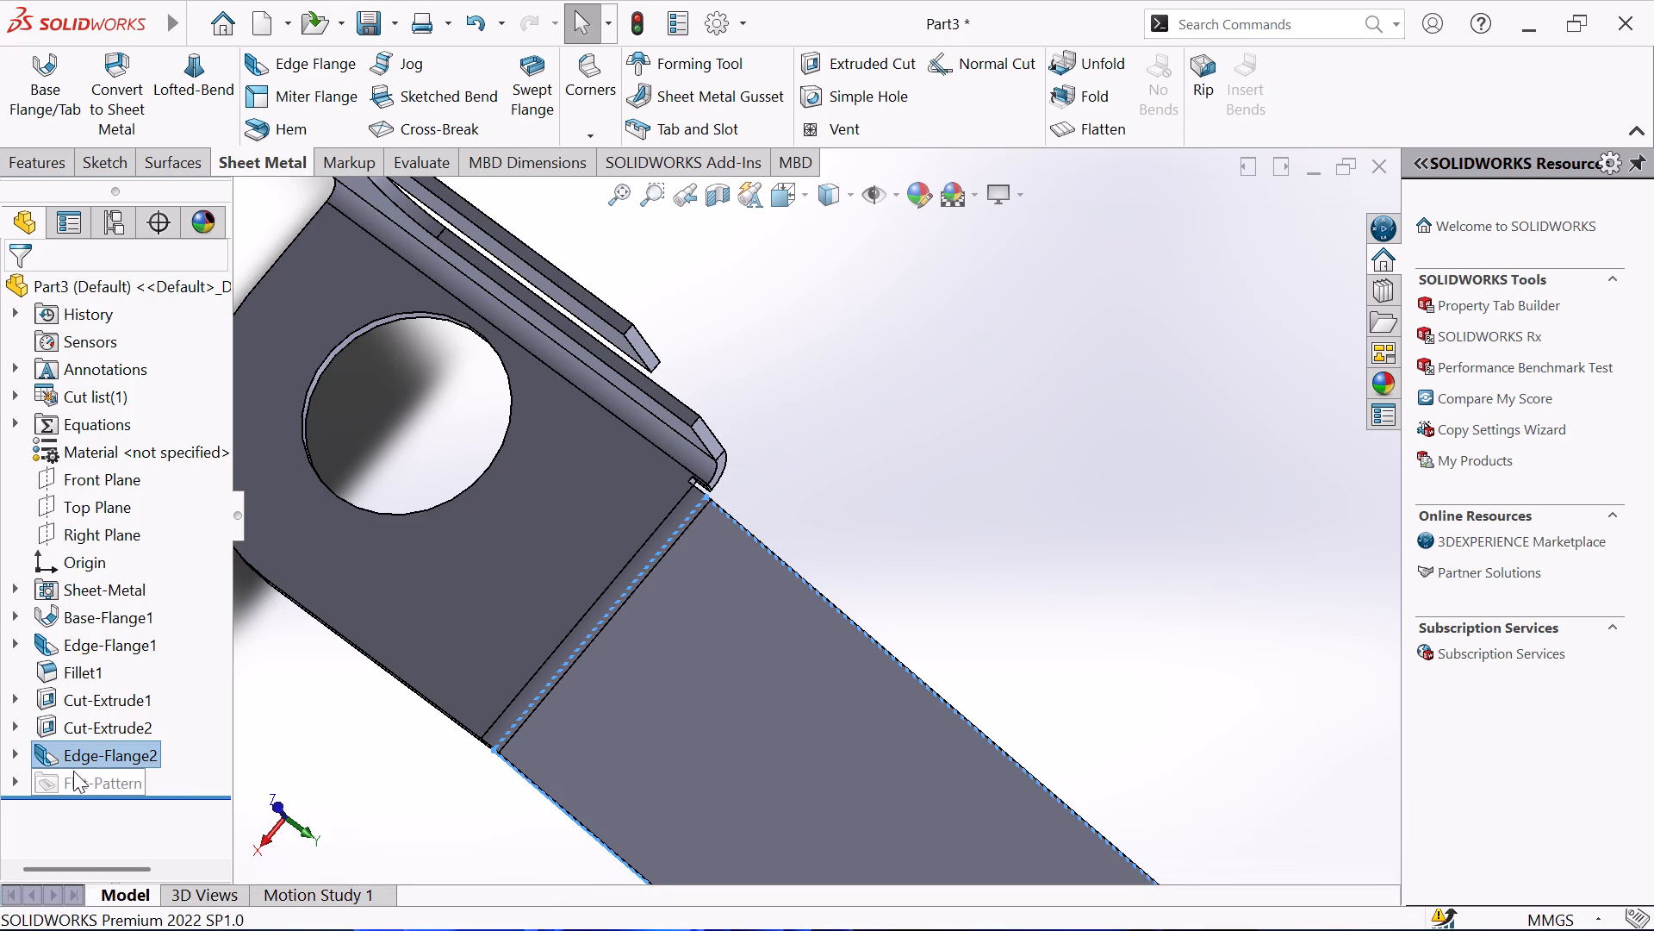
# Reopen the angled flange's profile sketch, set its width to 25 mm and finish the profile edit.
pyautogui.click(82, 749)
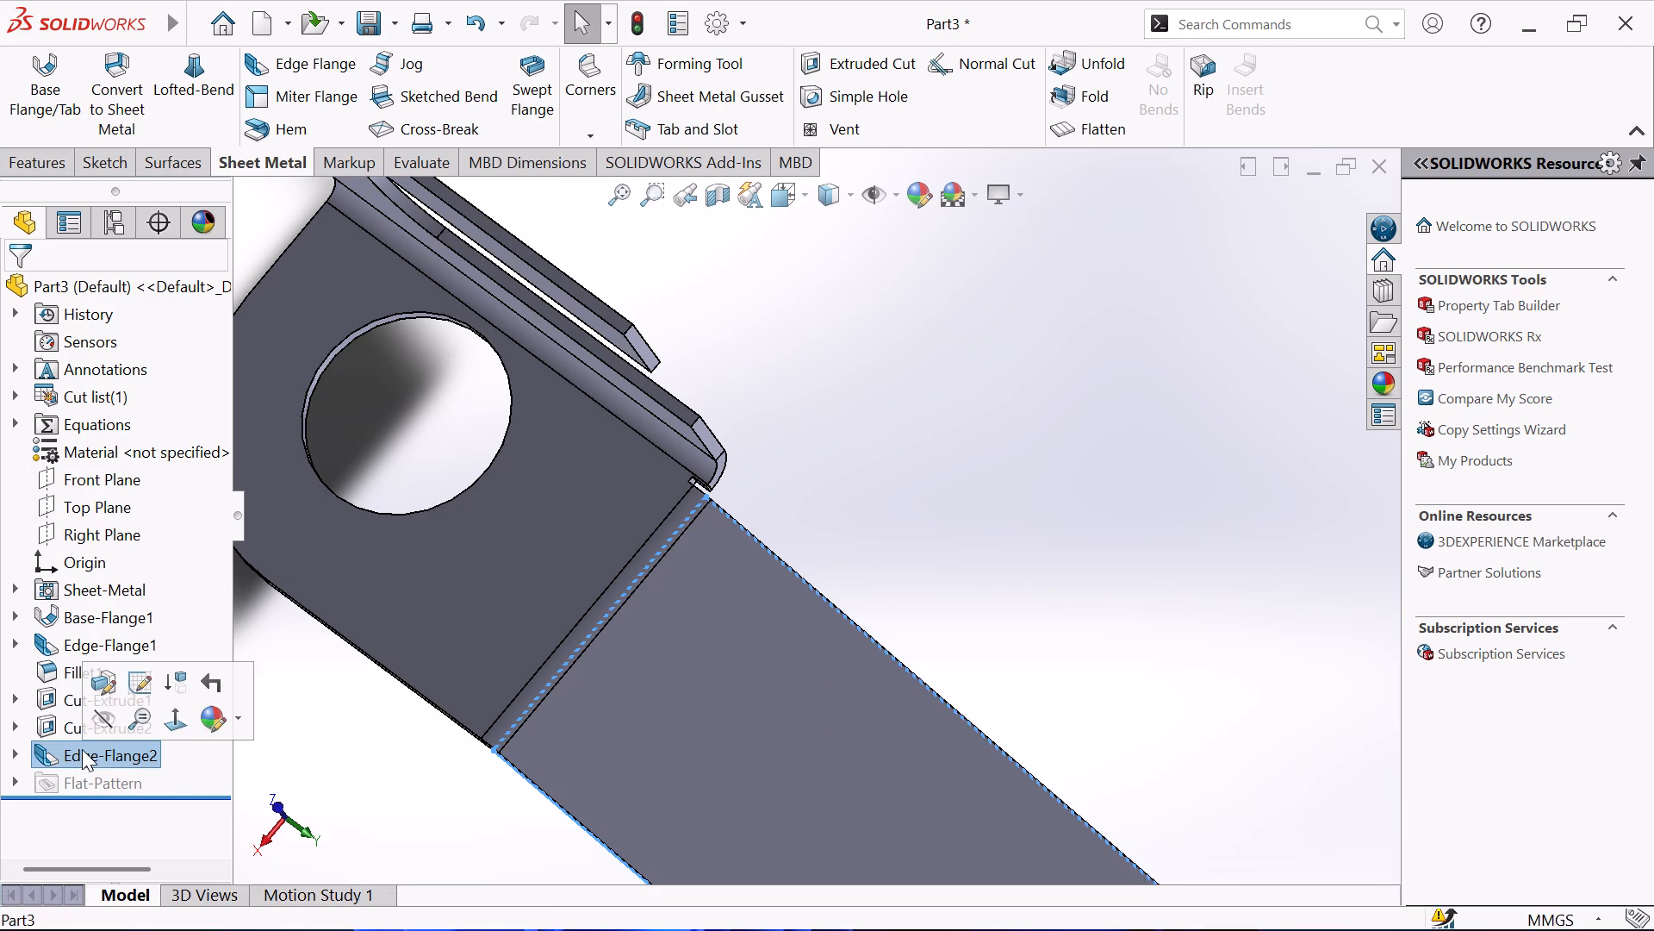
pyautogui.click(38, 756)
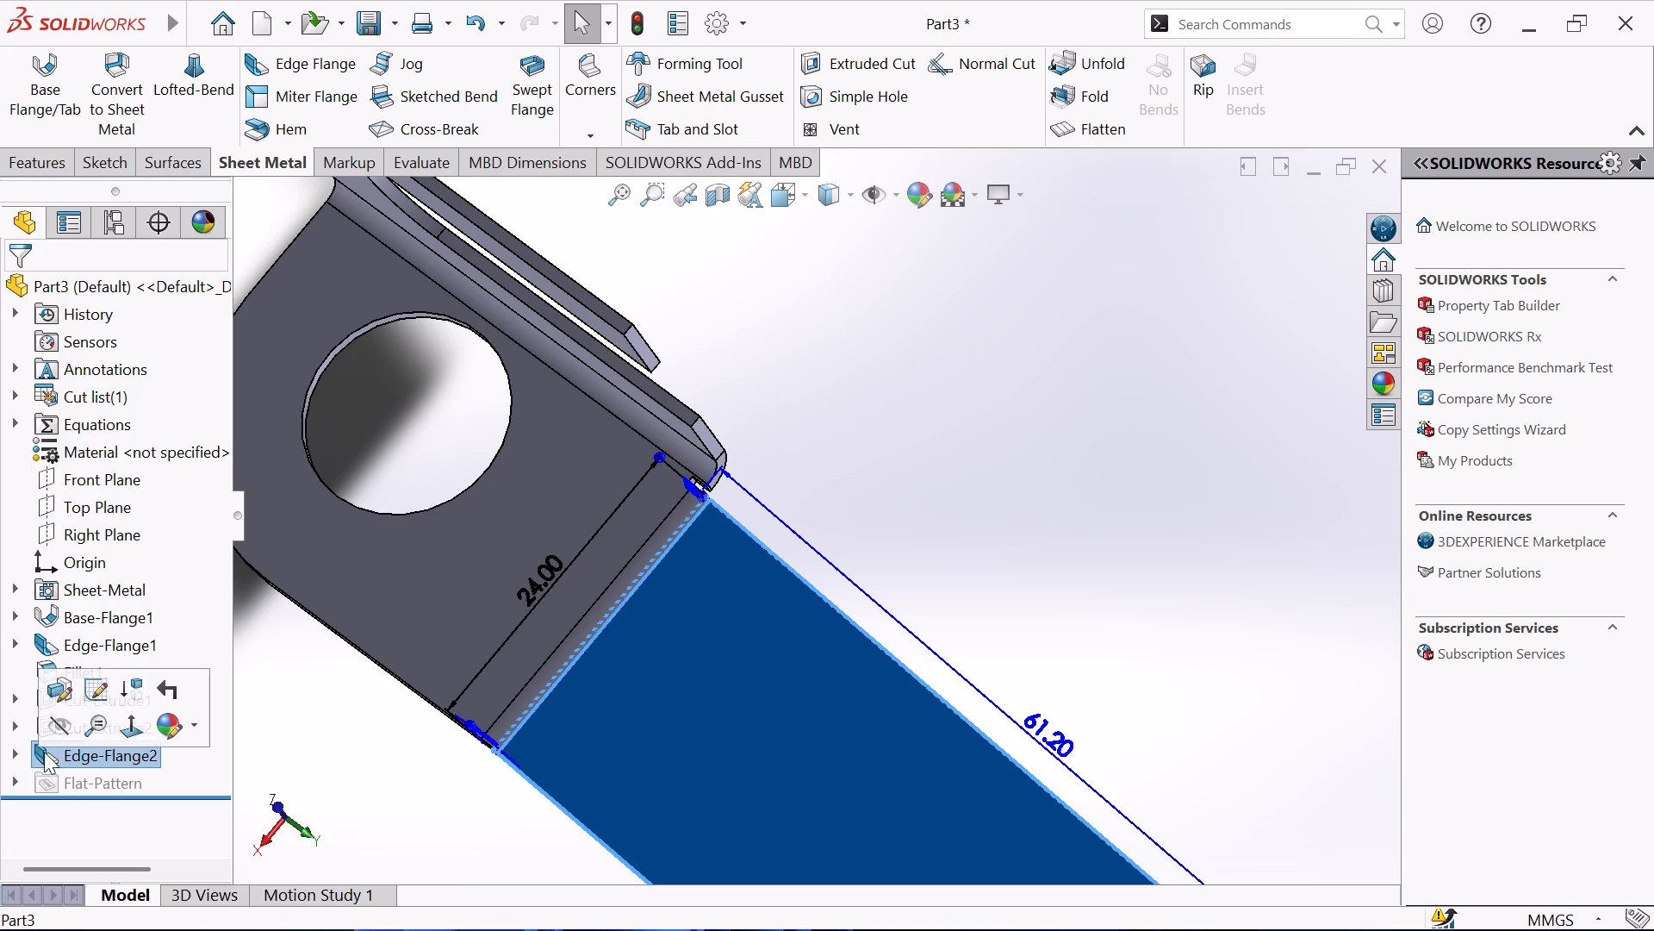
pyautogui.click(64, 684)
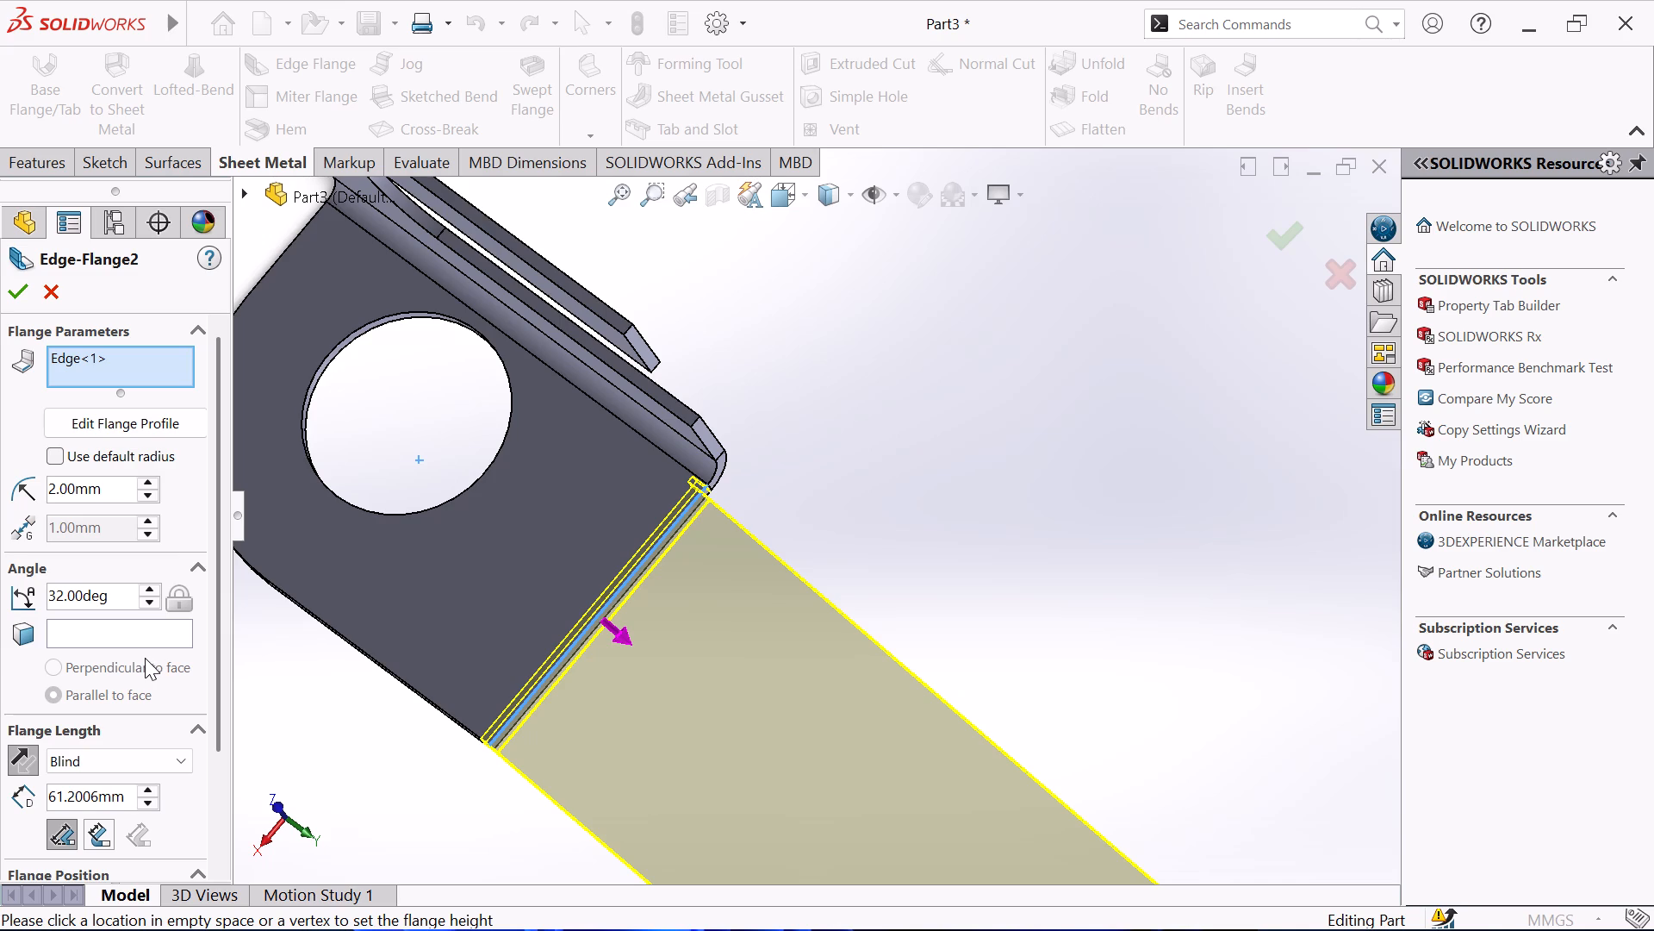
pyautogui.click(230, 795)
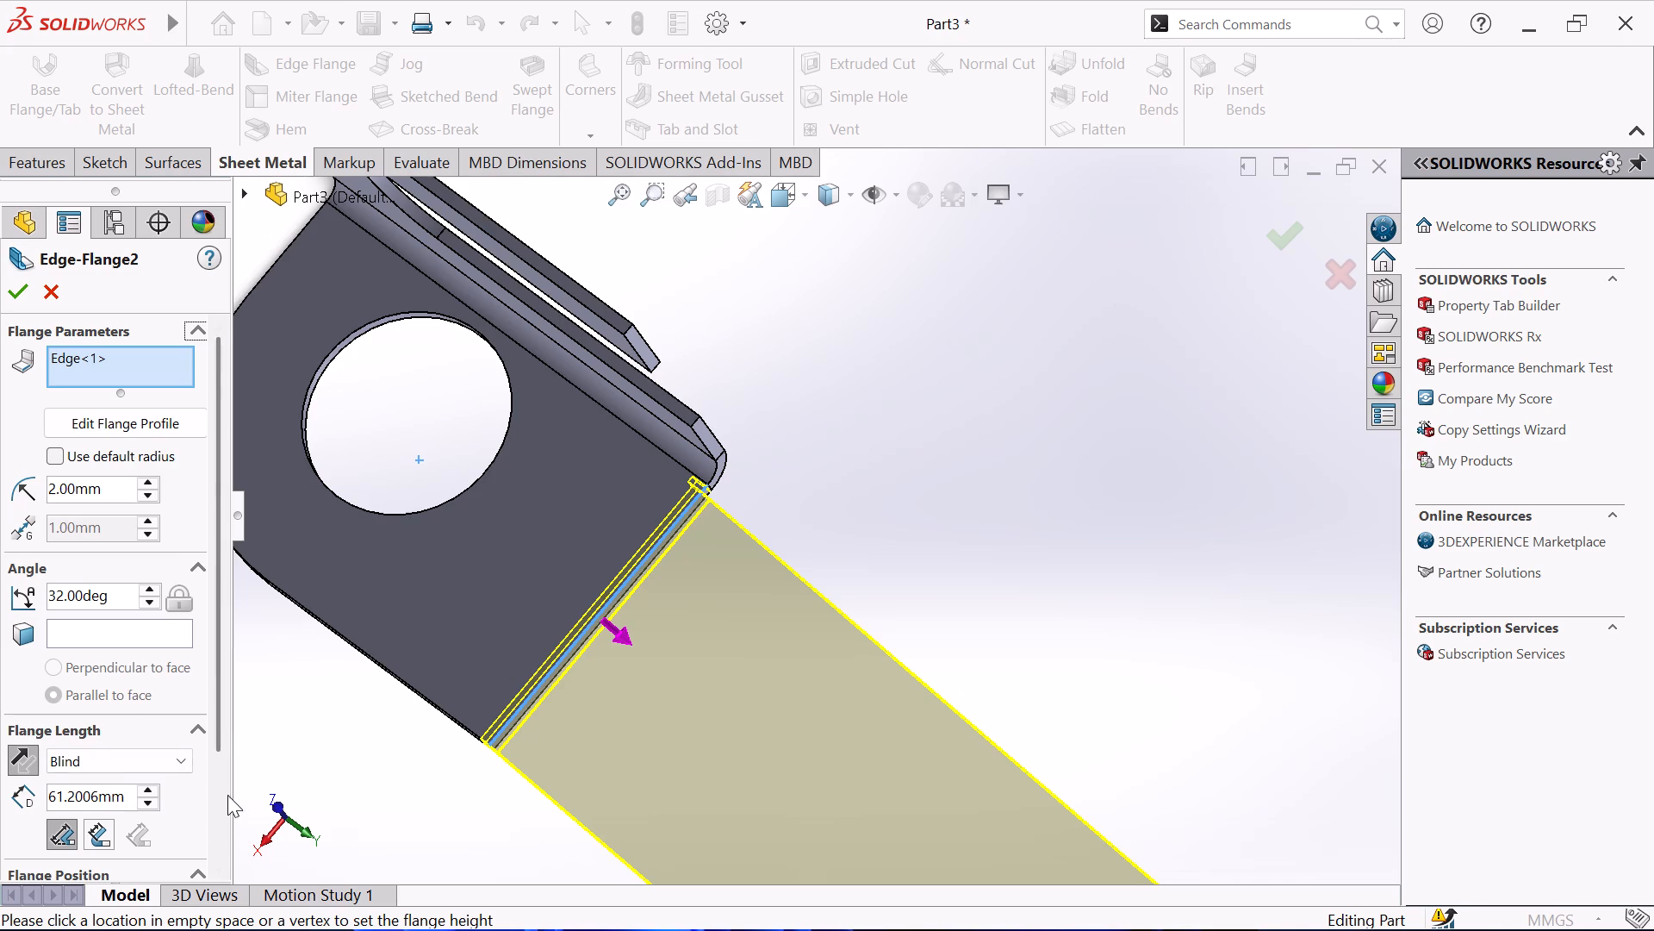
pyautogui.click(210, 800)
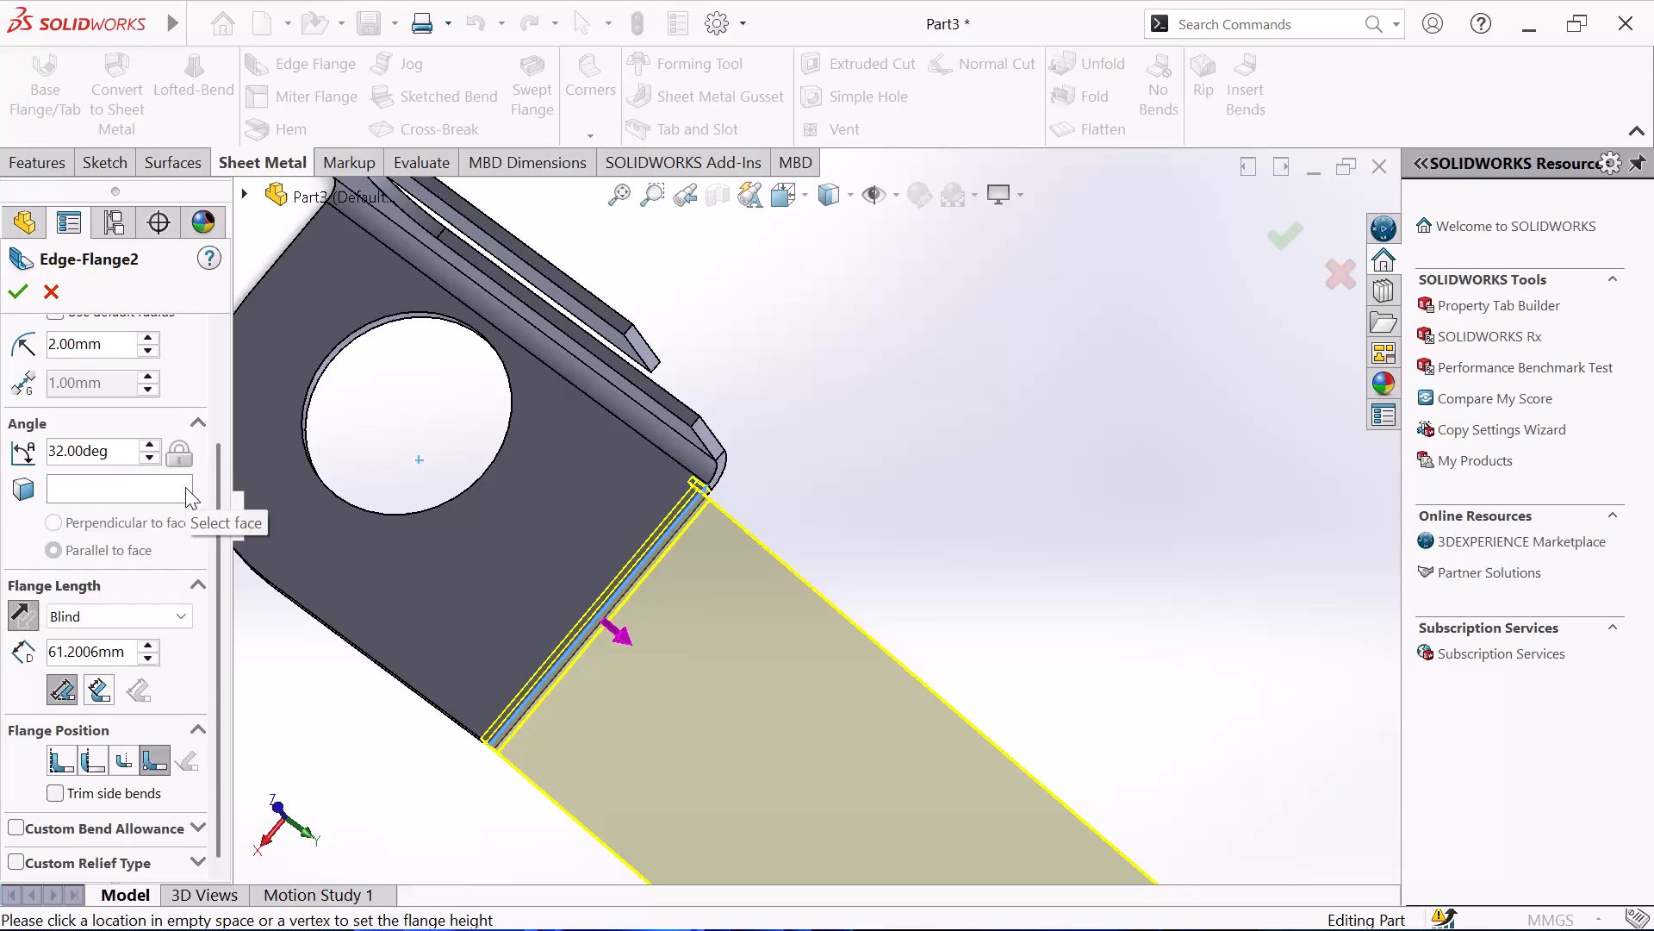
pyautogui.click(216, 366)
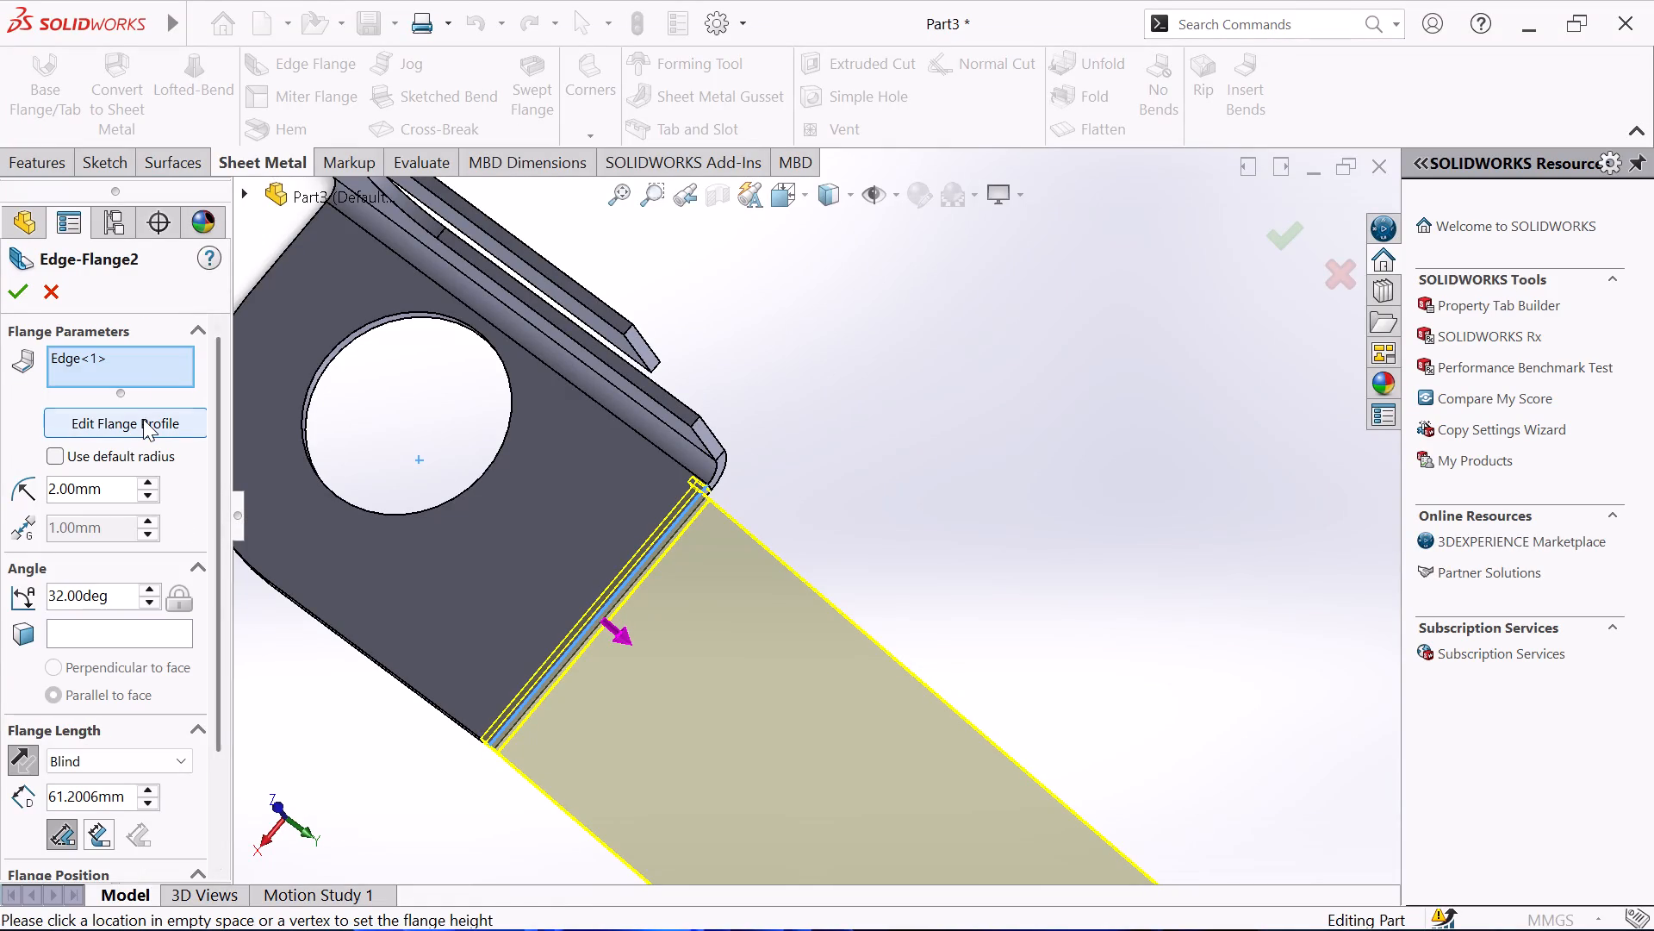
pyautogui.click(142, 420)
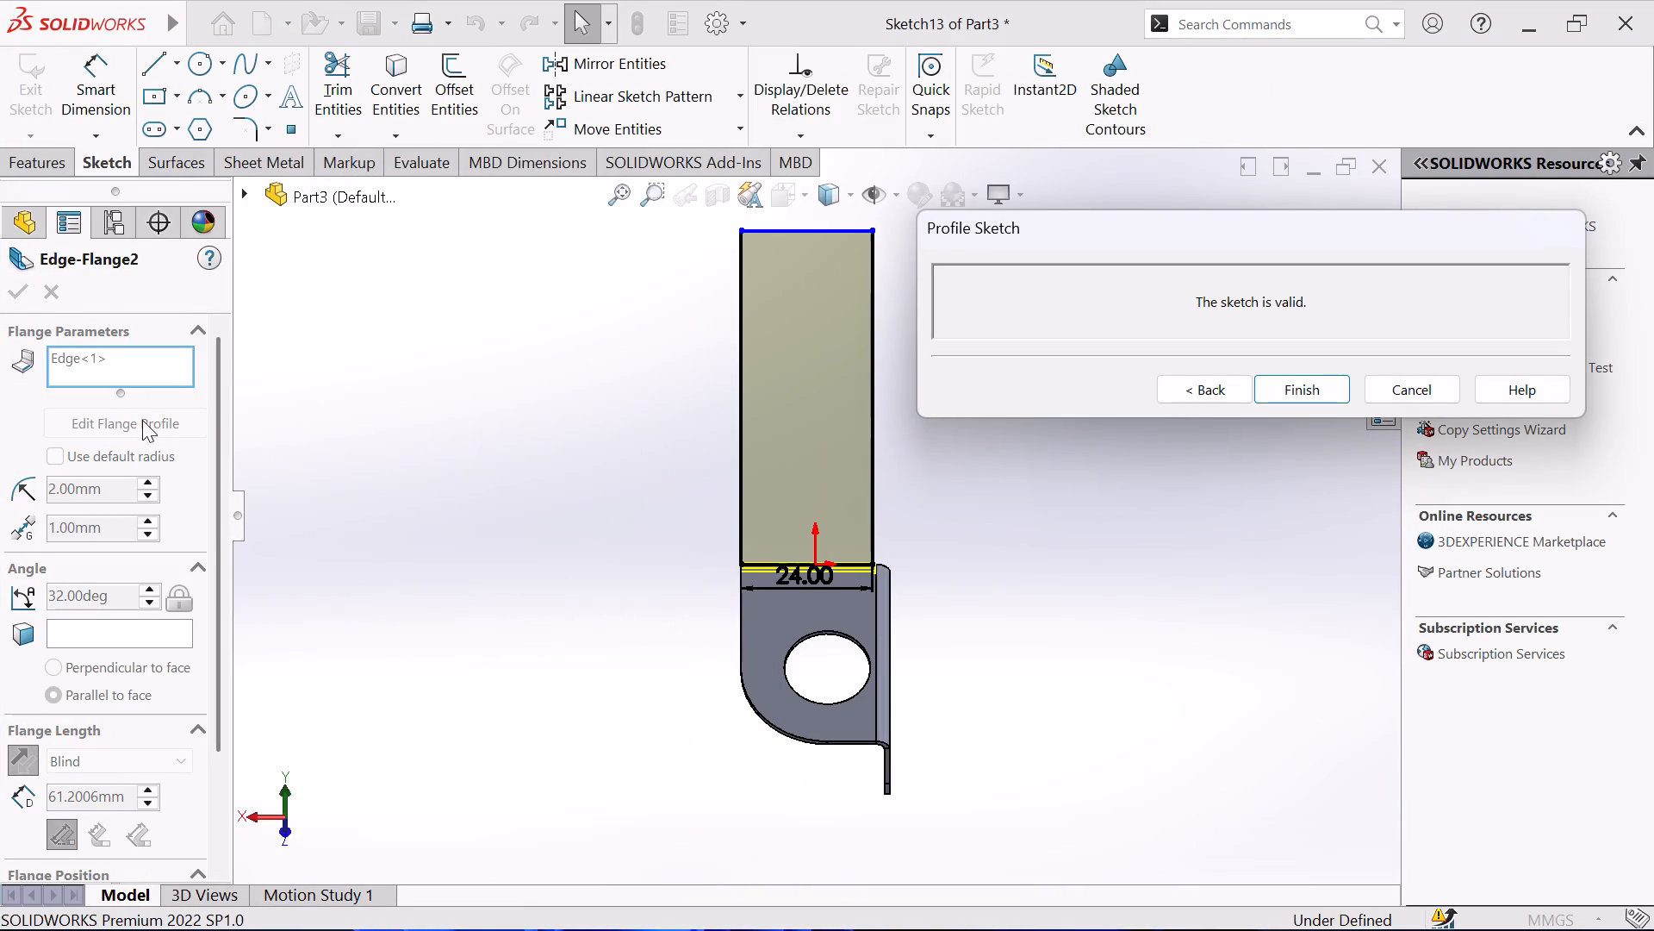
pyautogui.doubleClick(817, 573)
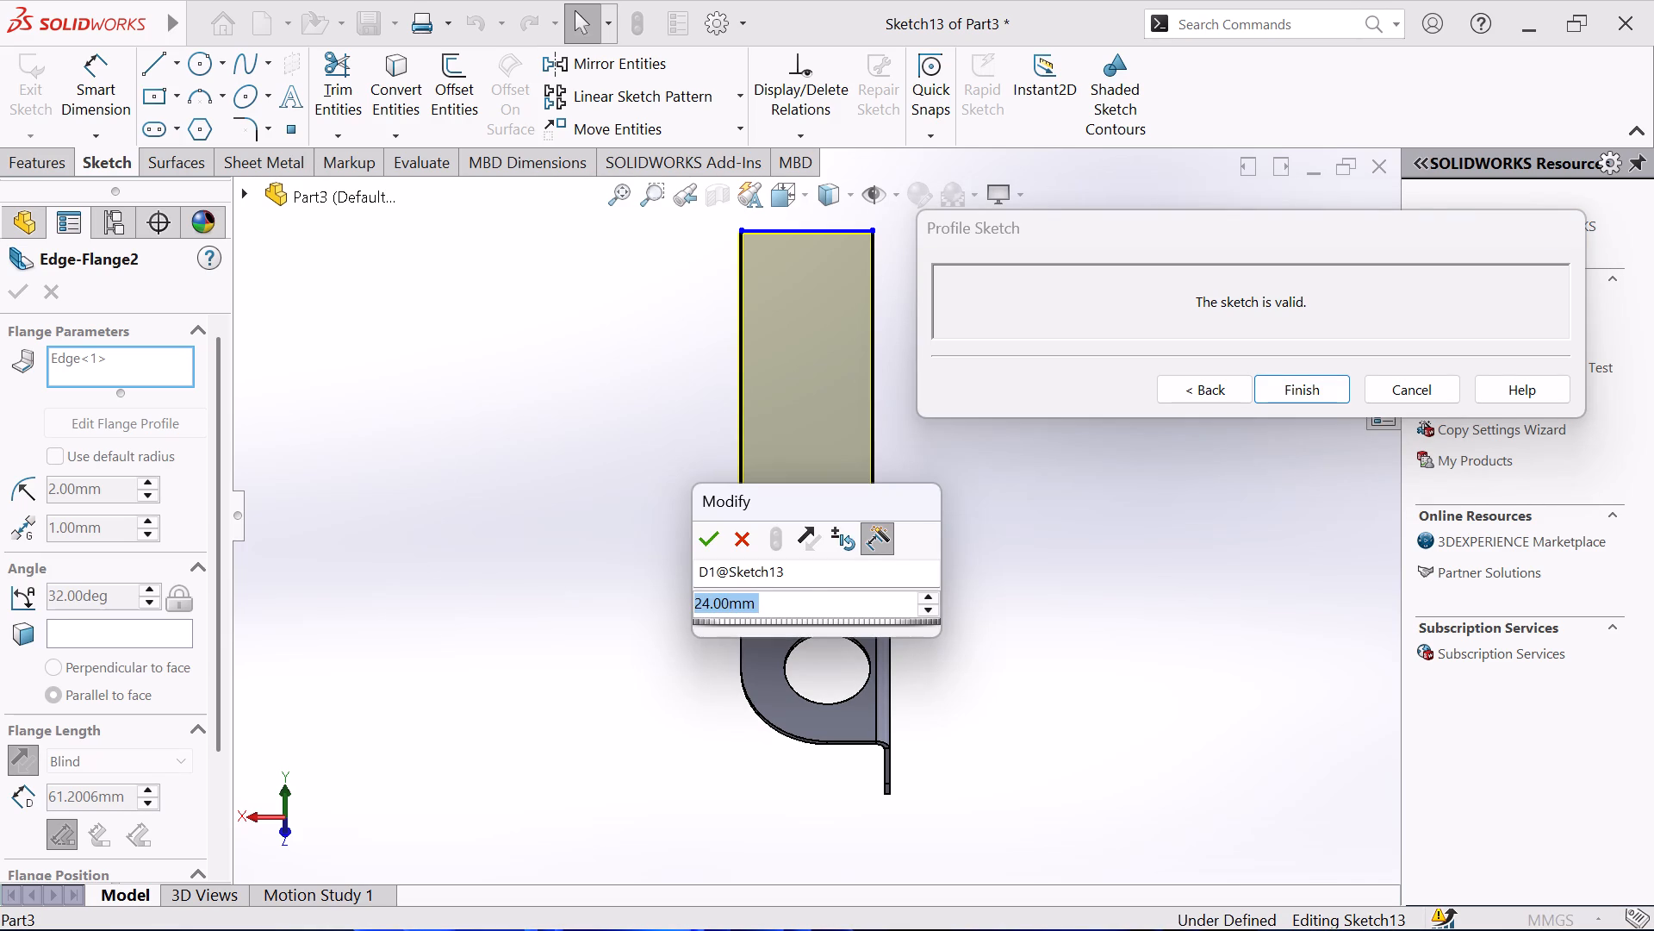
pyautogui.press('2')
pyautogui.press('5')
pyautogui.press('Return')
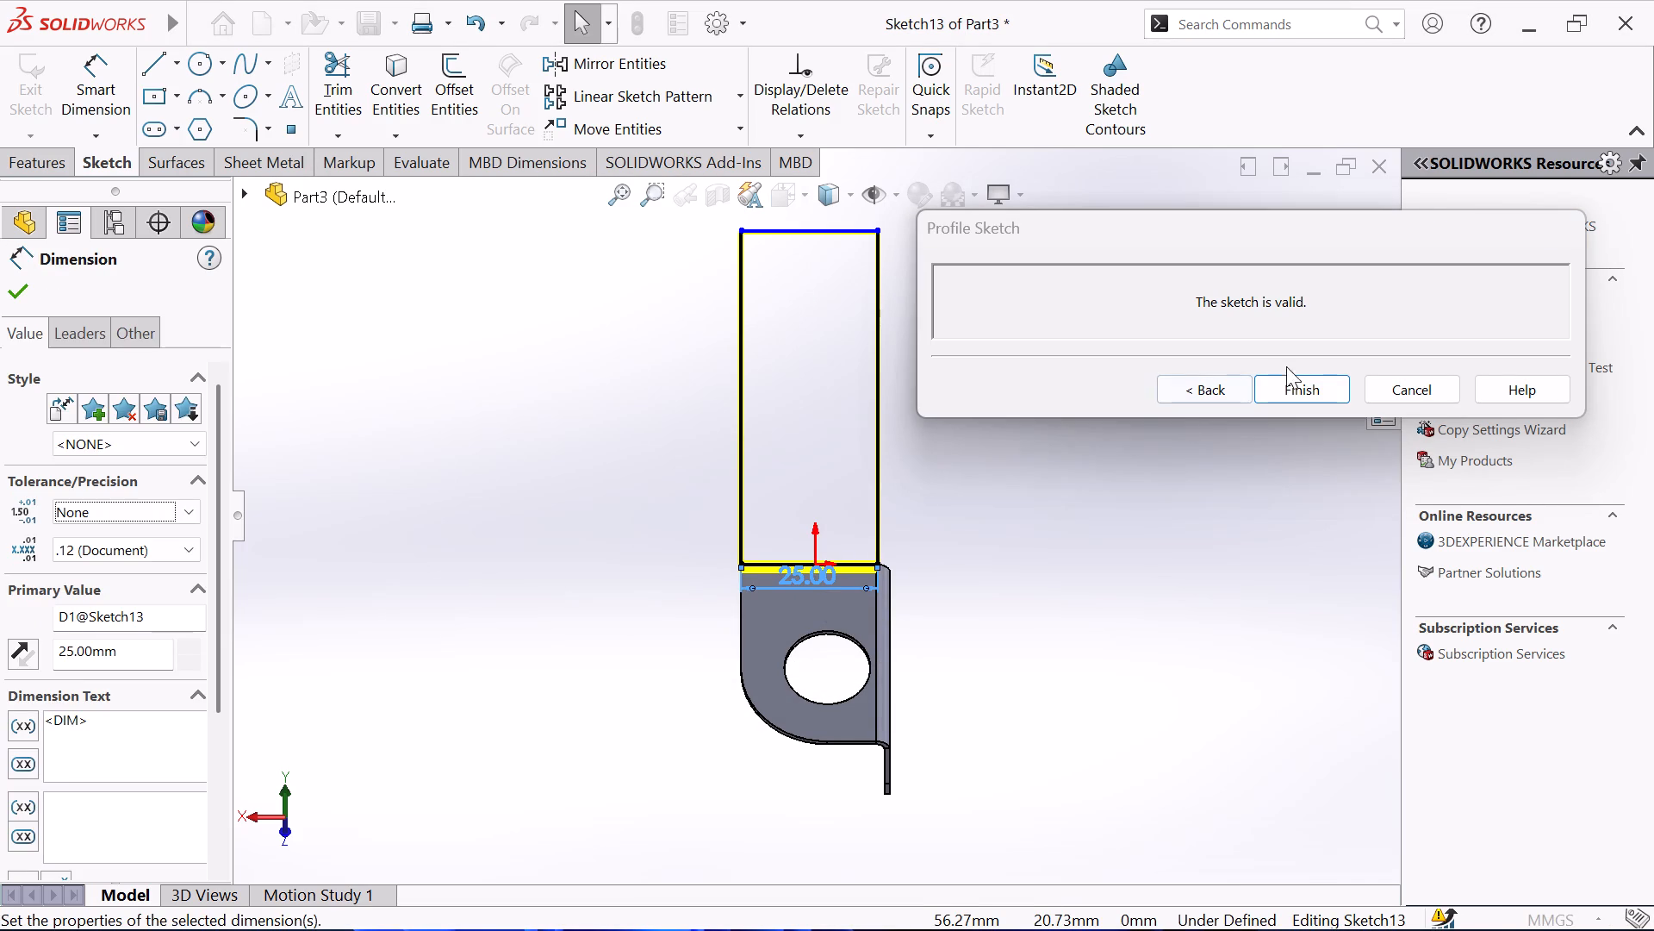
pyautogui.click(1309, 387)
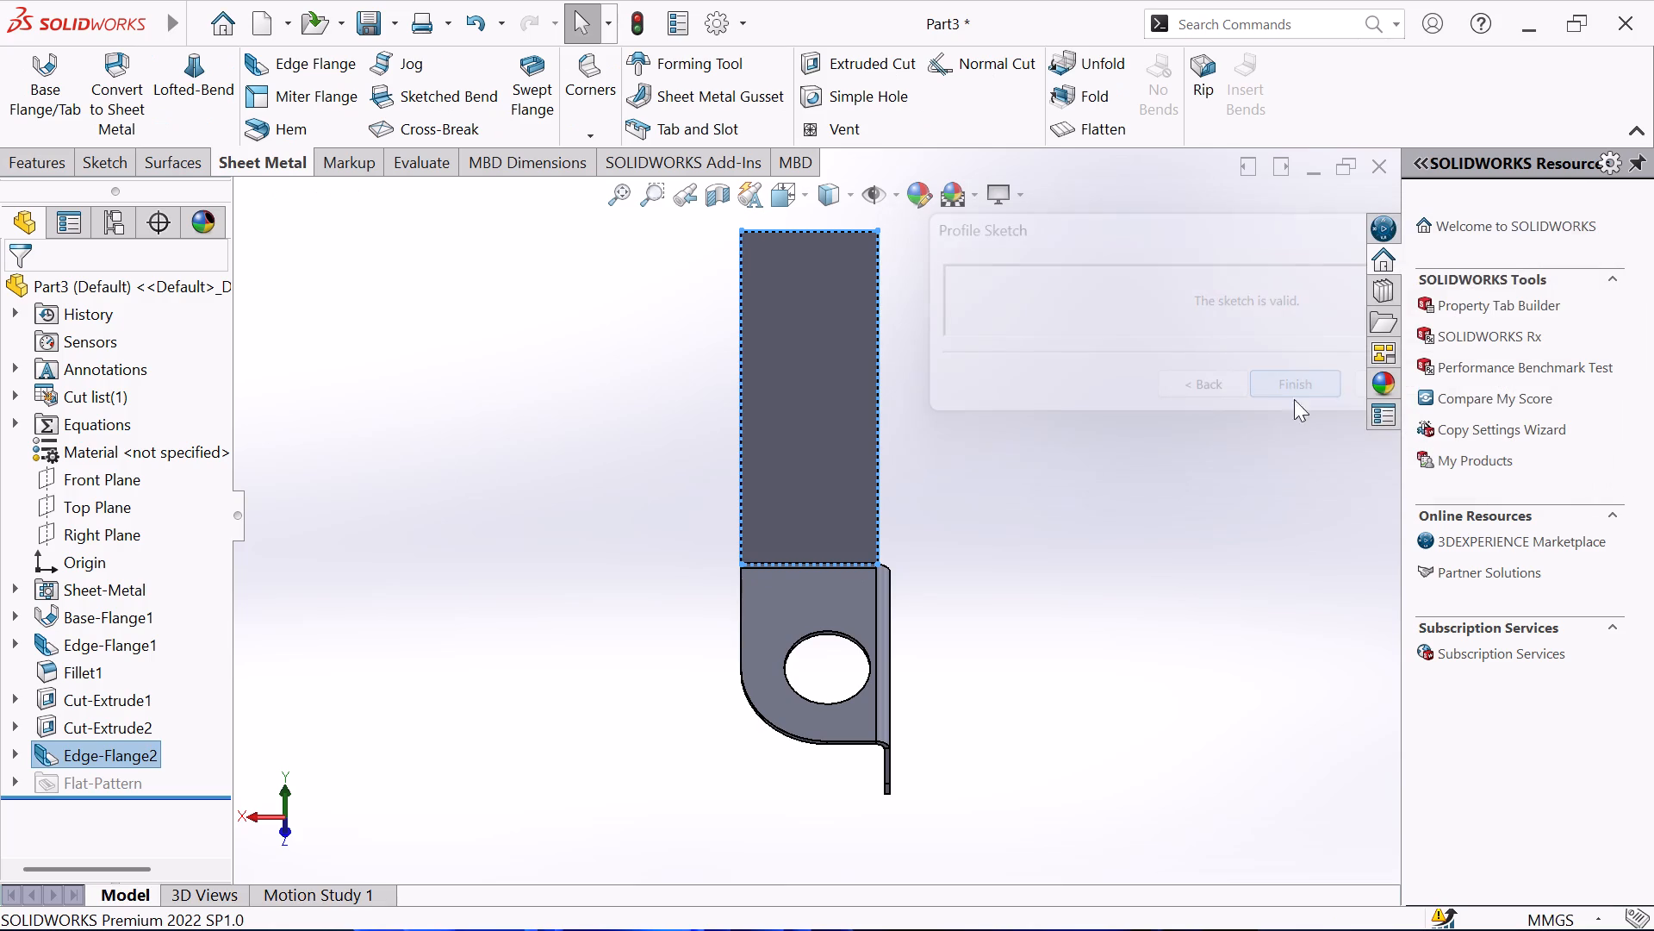
# Inspect the rebuilt angled flange and its junction with the base and slotted flanges from several sides.
pyautogui.moveTo(1013, 467); pyautogui.dragTo(675, 727, button='middle')
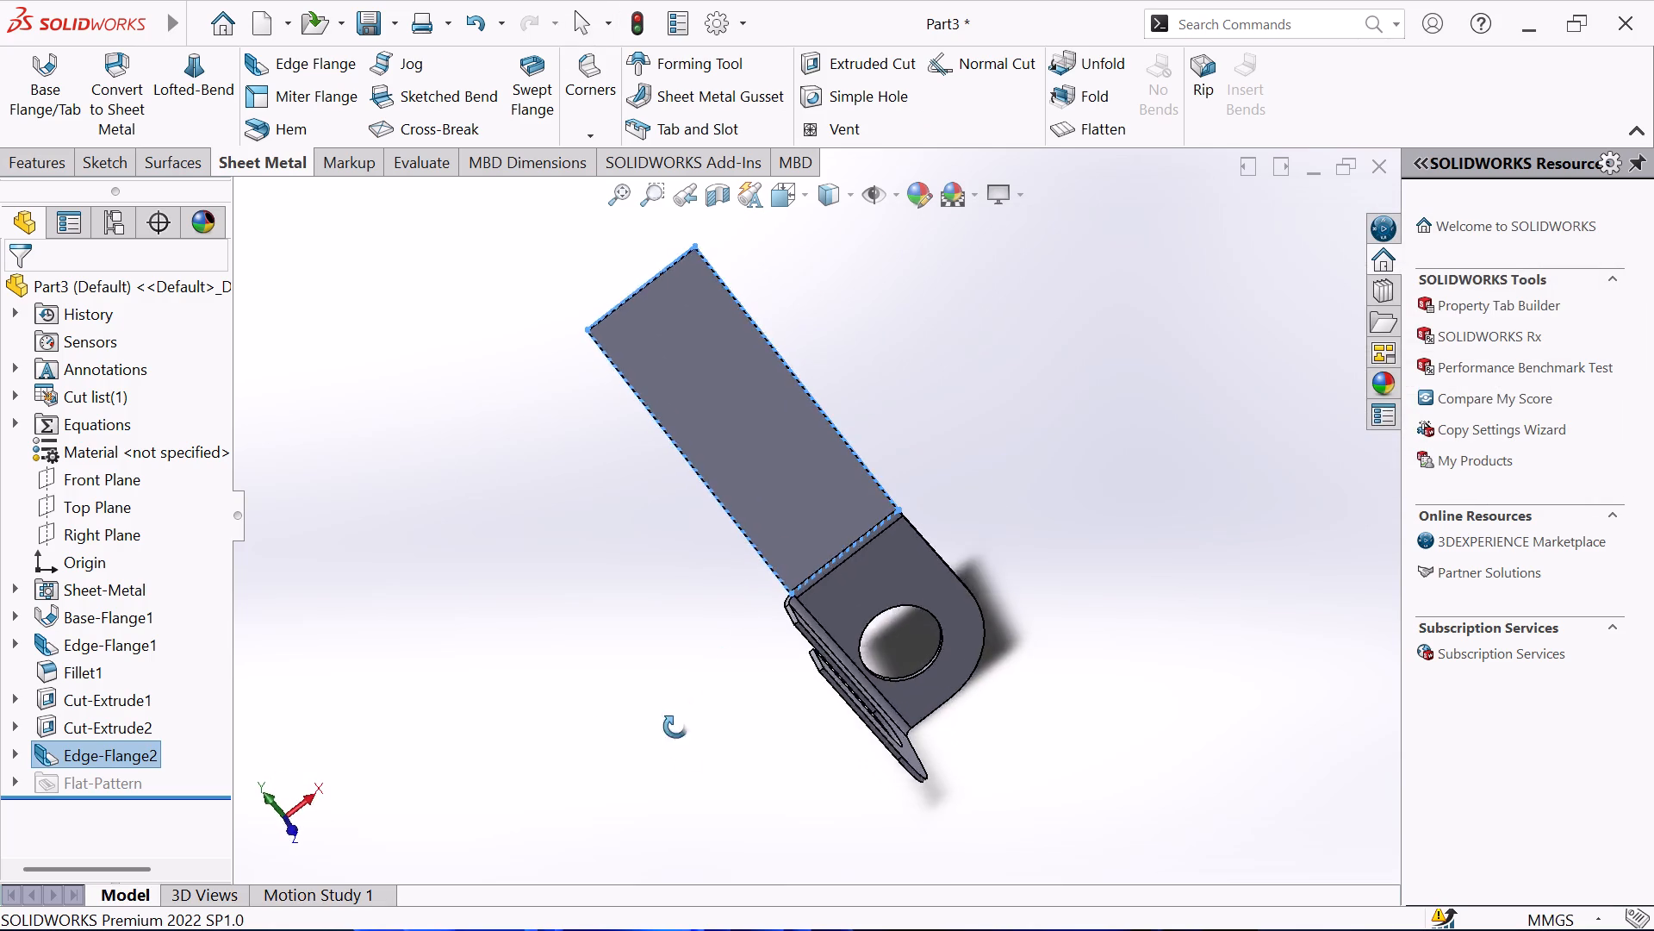
pyautogui.moveTo(675, 727); pyautogui.dragTo(880, 336, button='middle')
pyautogui.moveTo(889, 392); pyautogui.dragTo(776, 389, button='middle')
pyautogui.click(972, 453)
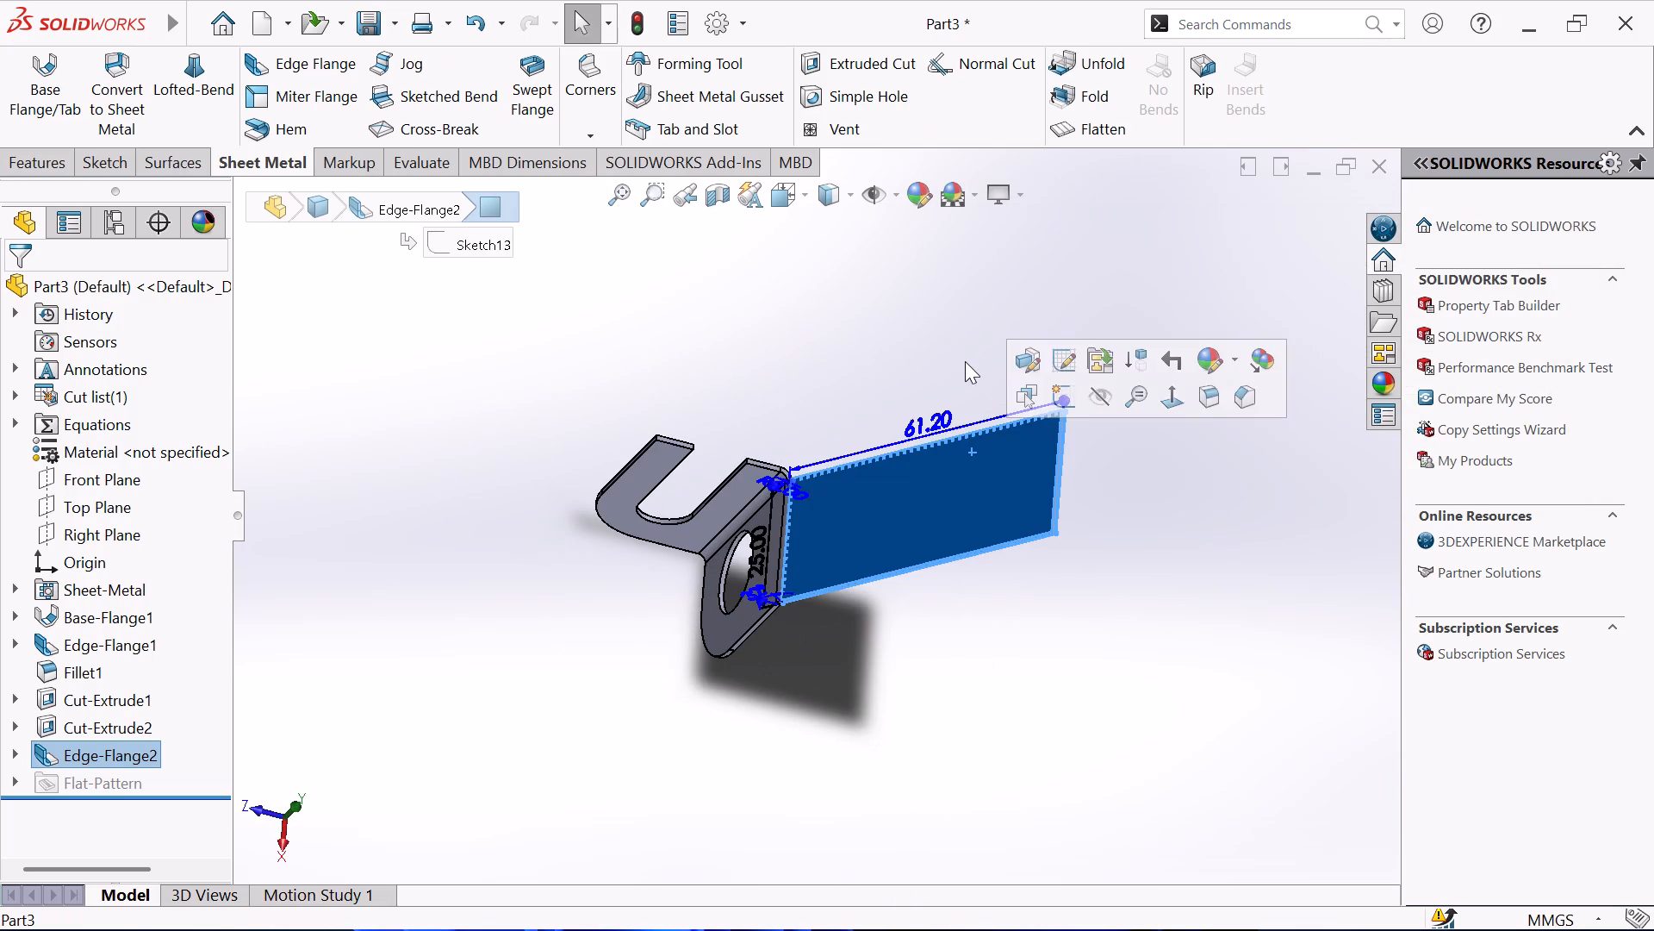
pyautogui.click(841, 347)
pyautogui.moveTo(849, 345); pyautogui.dragTo(930, 443, button='middle')
pyautogui.scroll(-1, 849, 345)
pyautogui.scroll(-3, 930, 443)
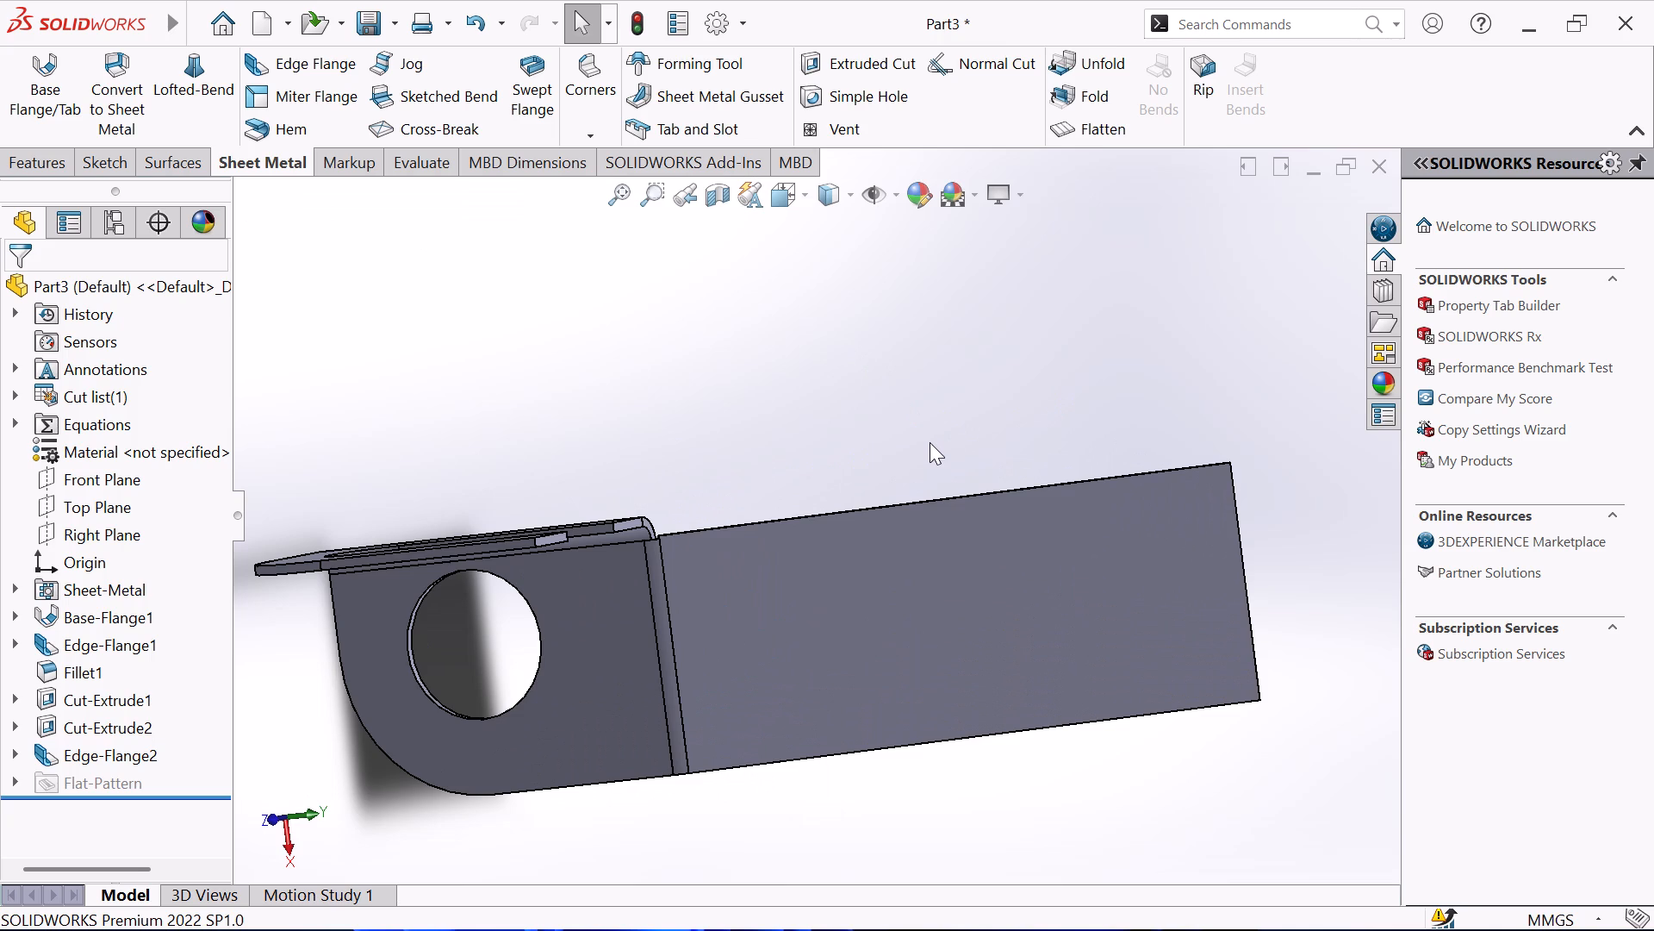
pyautogui.moveTo(930, 442); pyautogui.dragTo(936, 432, button='middle')
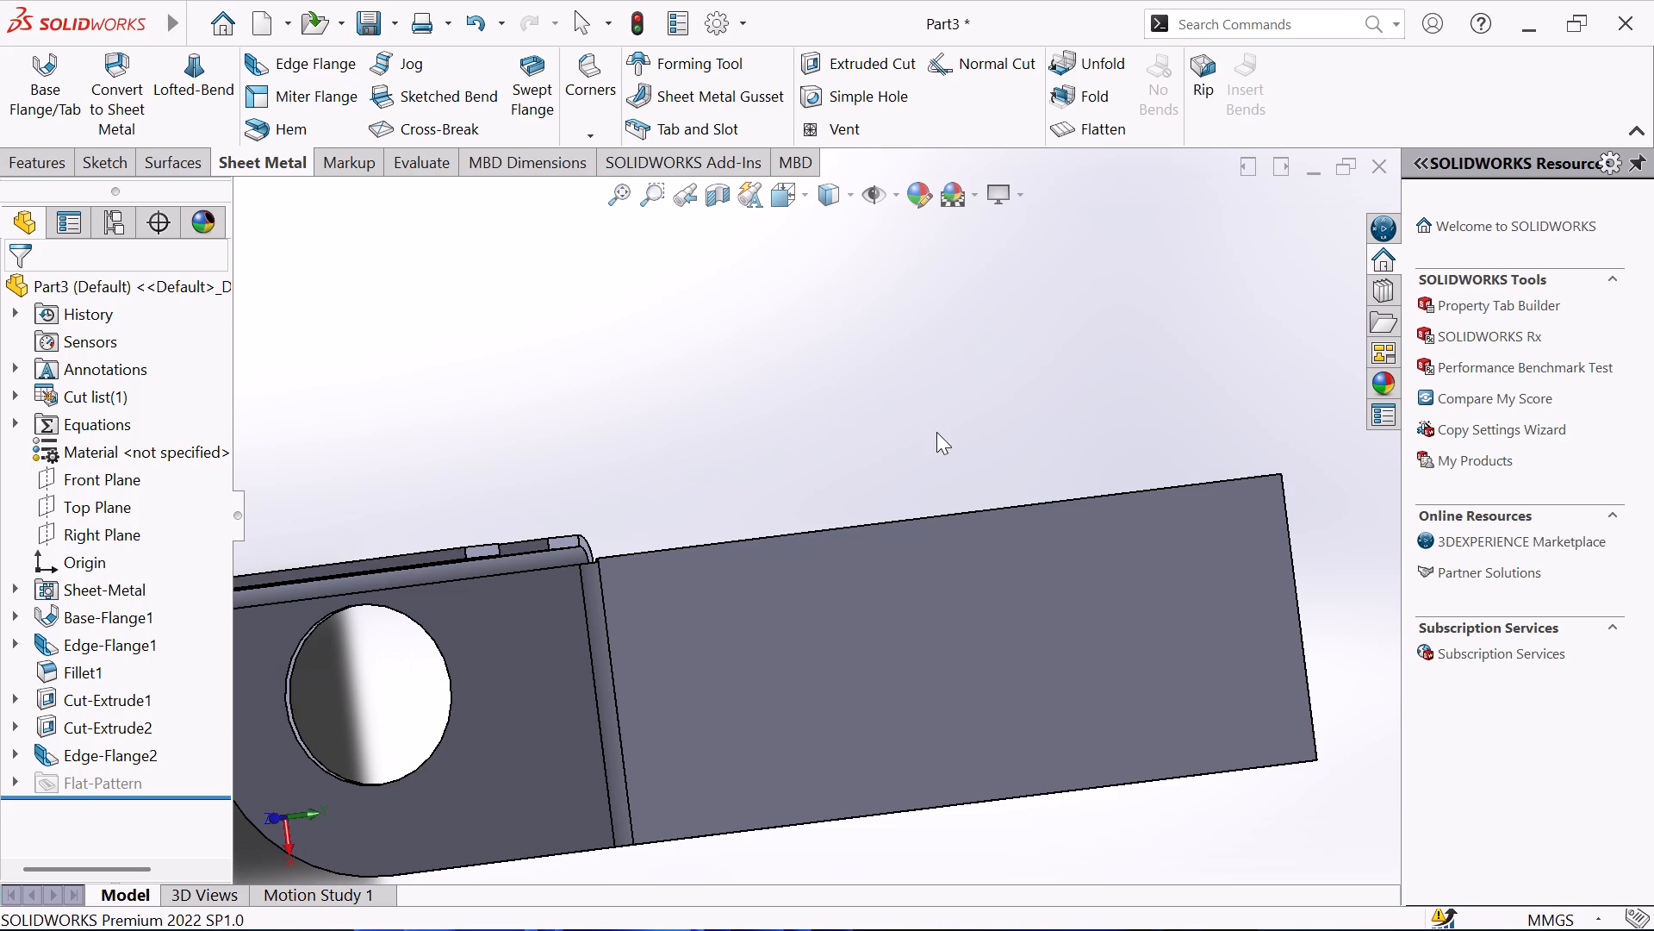
pyautogui.scroll(1, 772, 403)
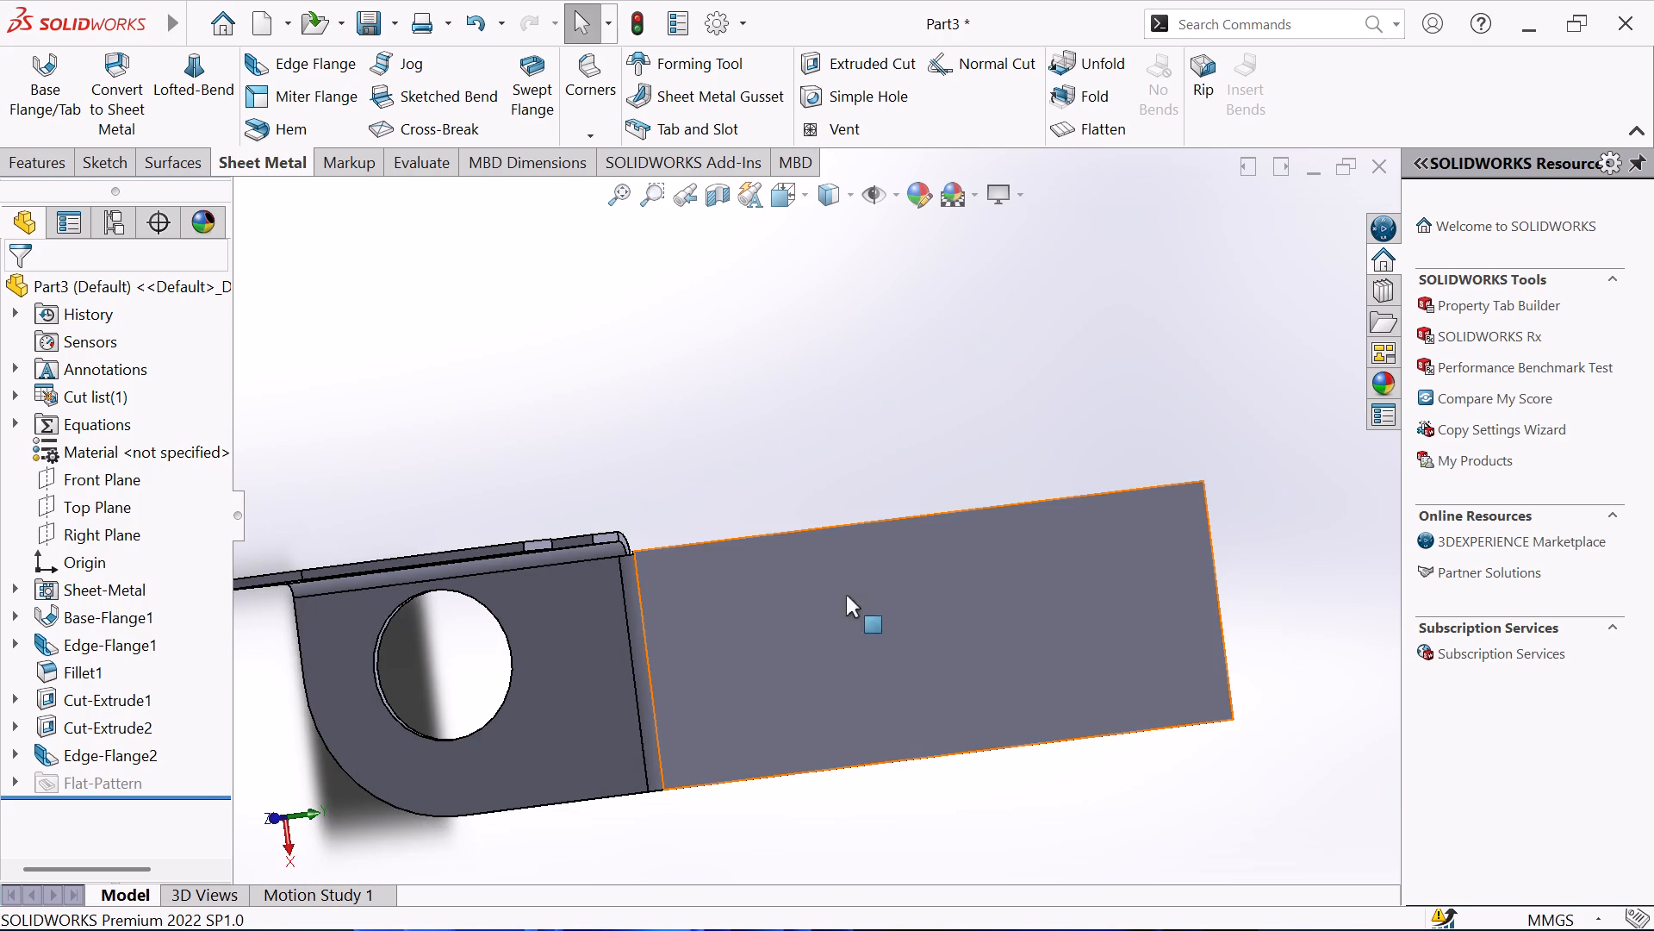
pyautogui.scroll(-1, 749, 575)
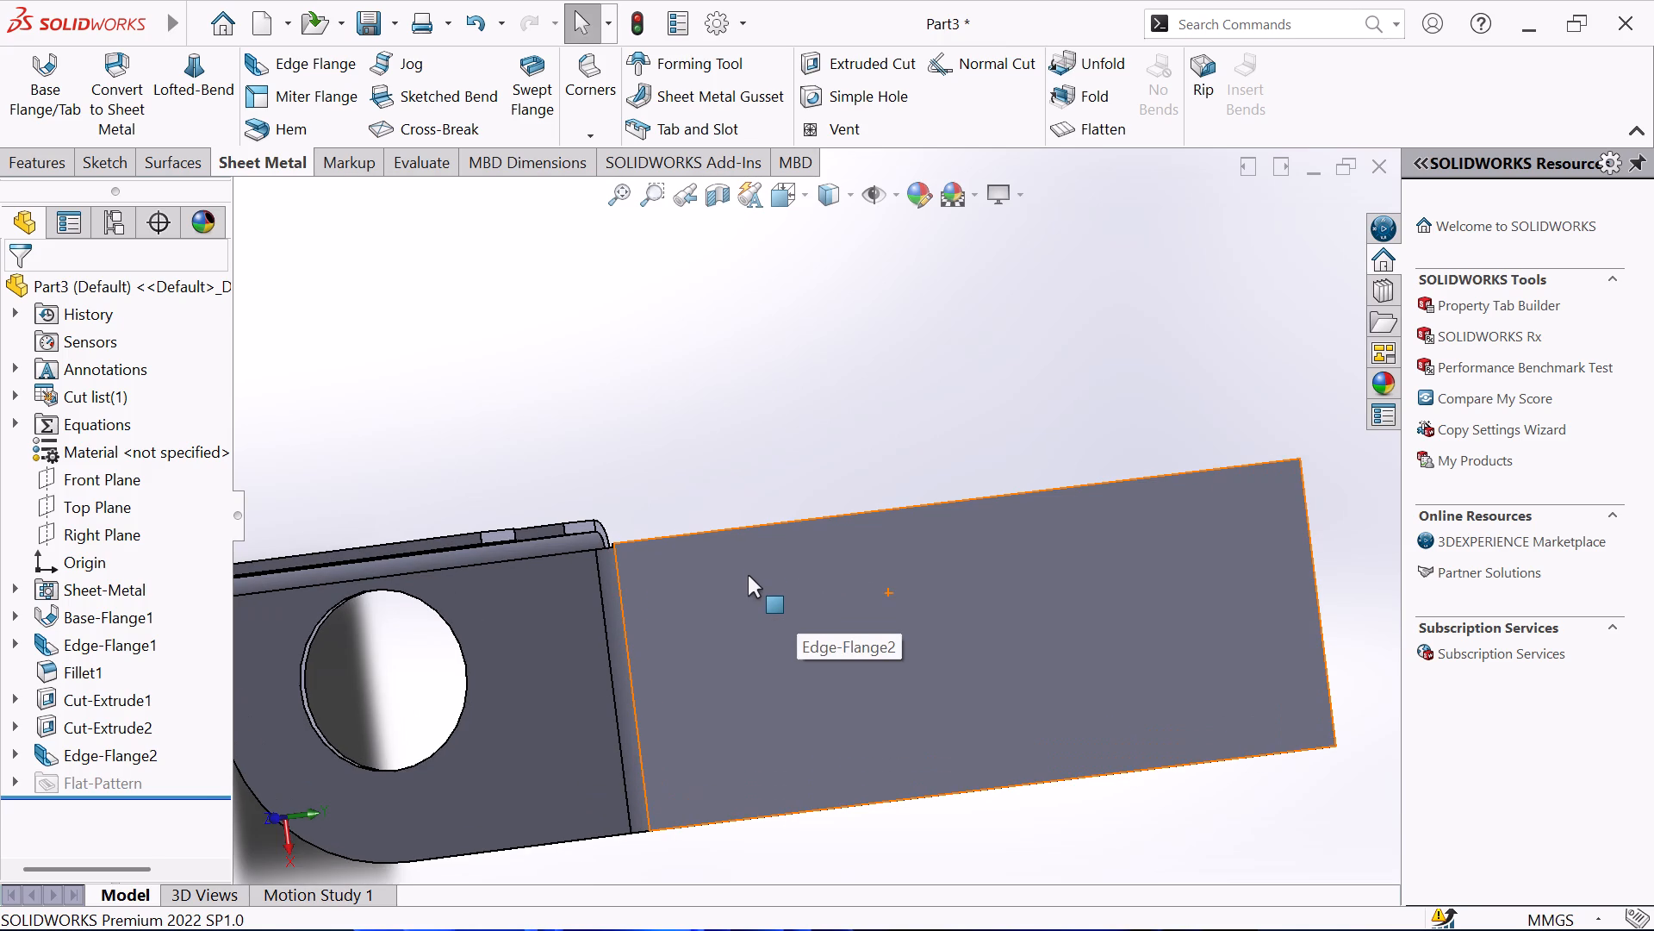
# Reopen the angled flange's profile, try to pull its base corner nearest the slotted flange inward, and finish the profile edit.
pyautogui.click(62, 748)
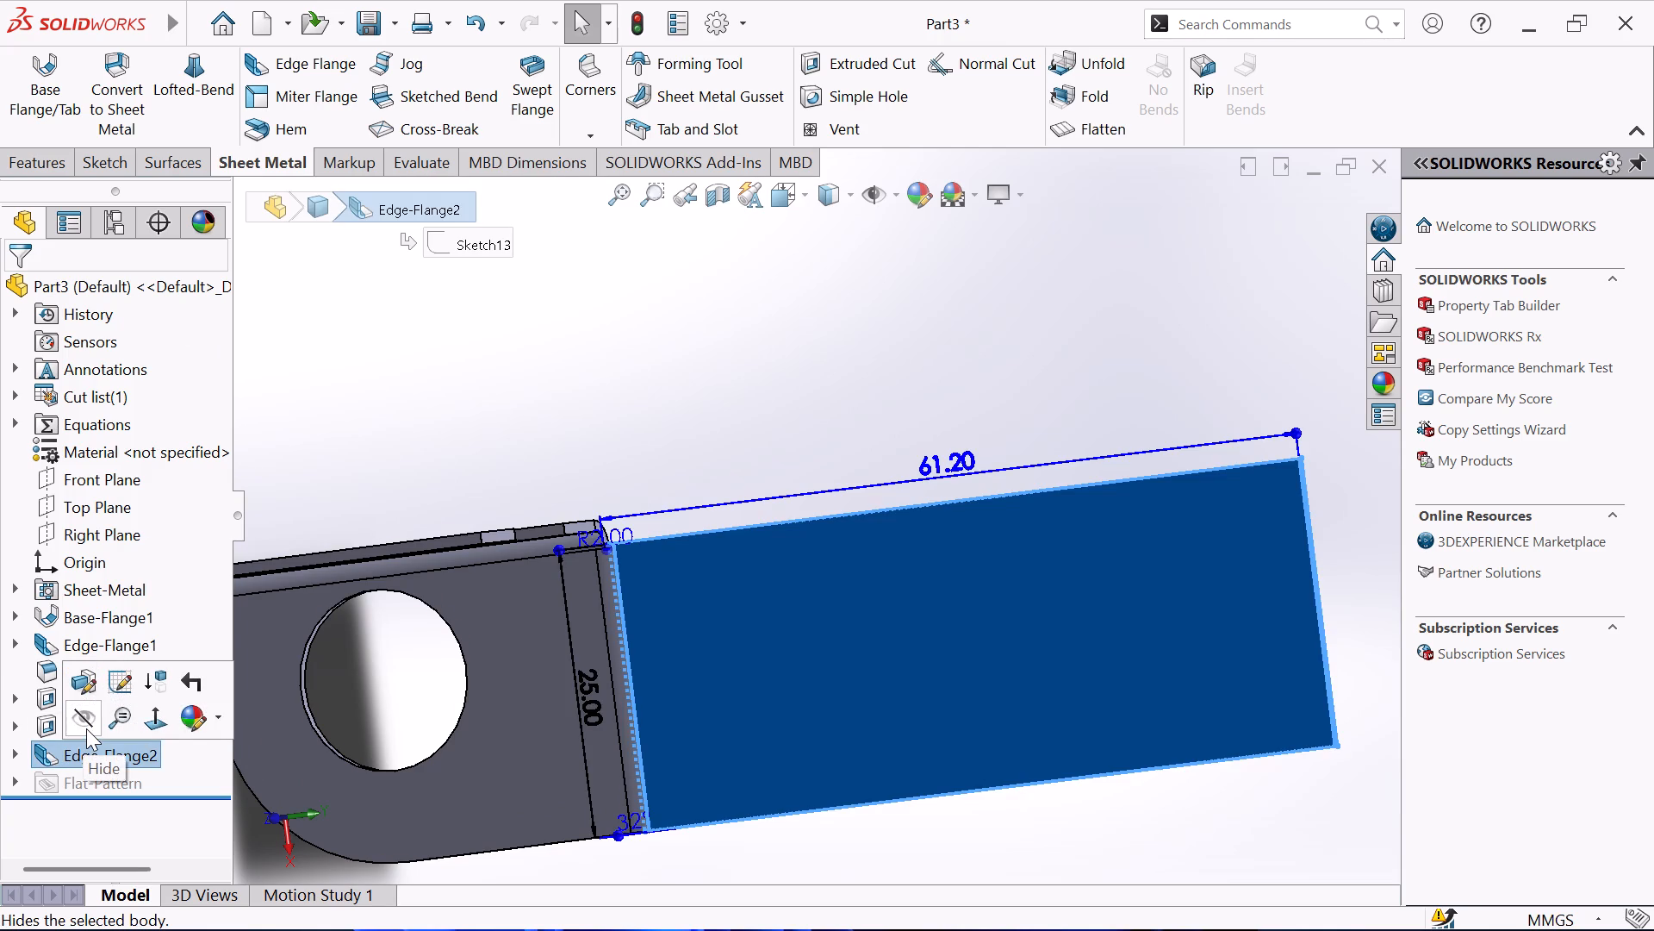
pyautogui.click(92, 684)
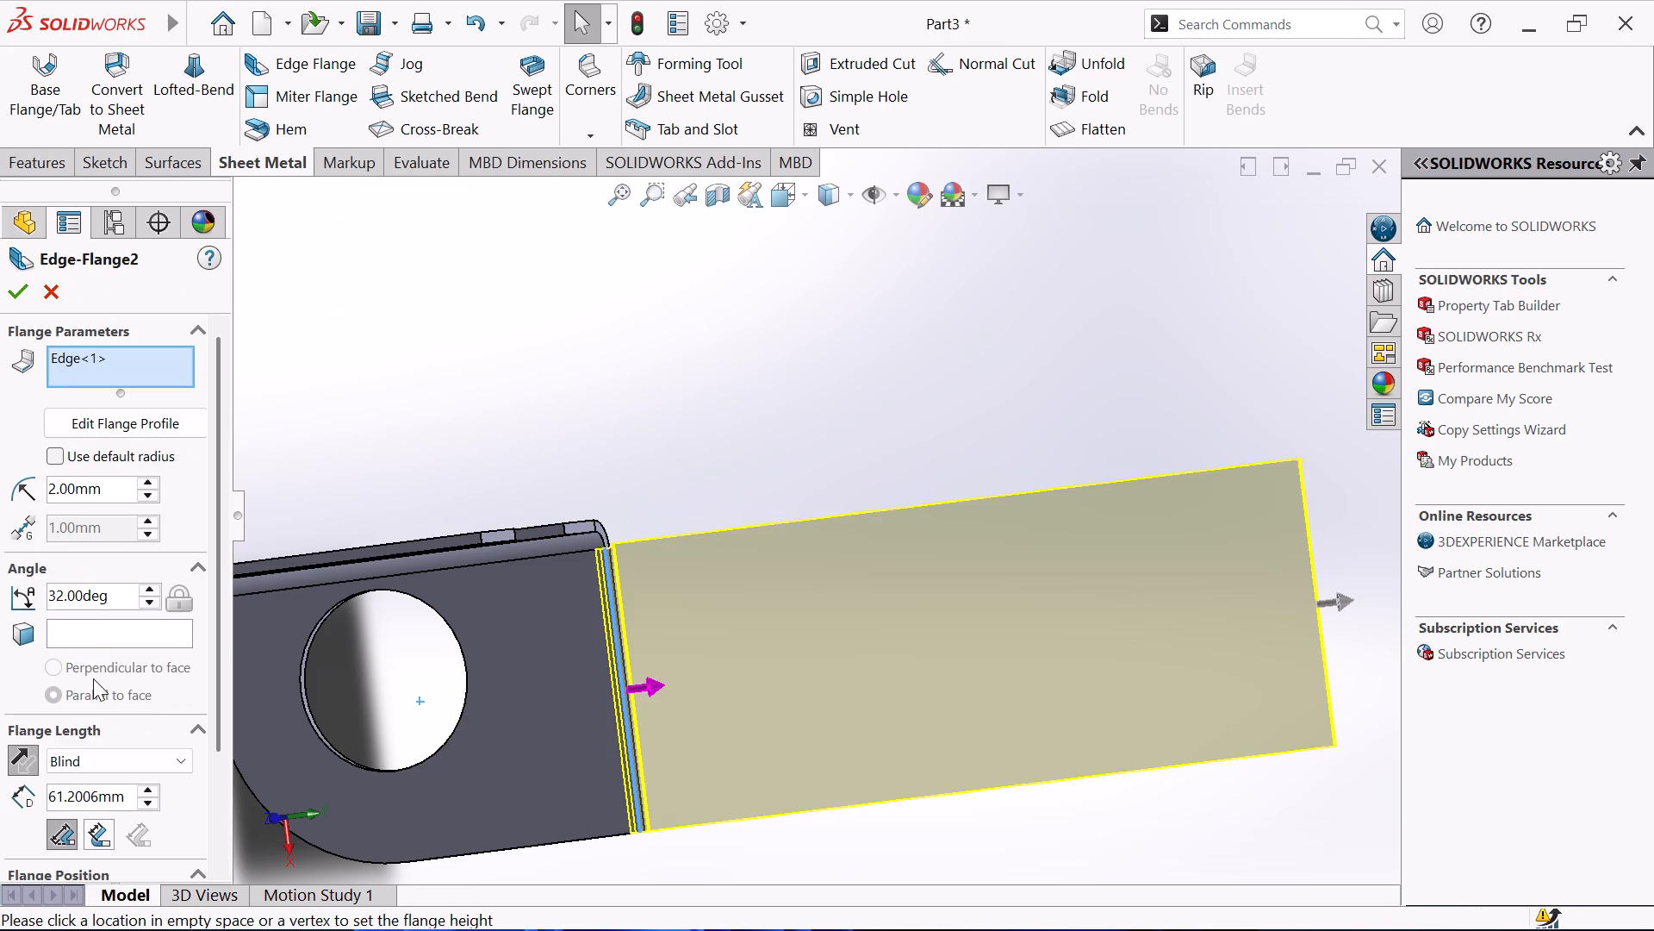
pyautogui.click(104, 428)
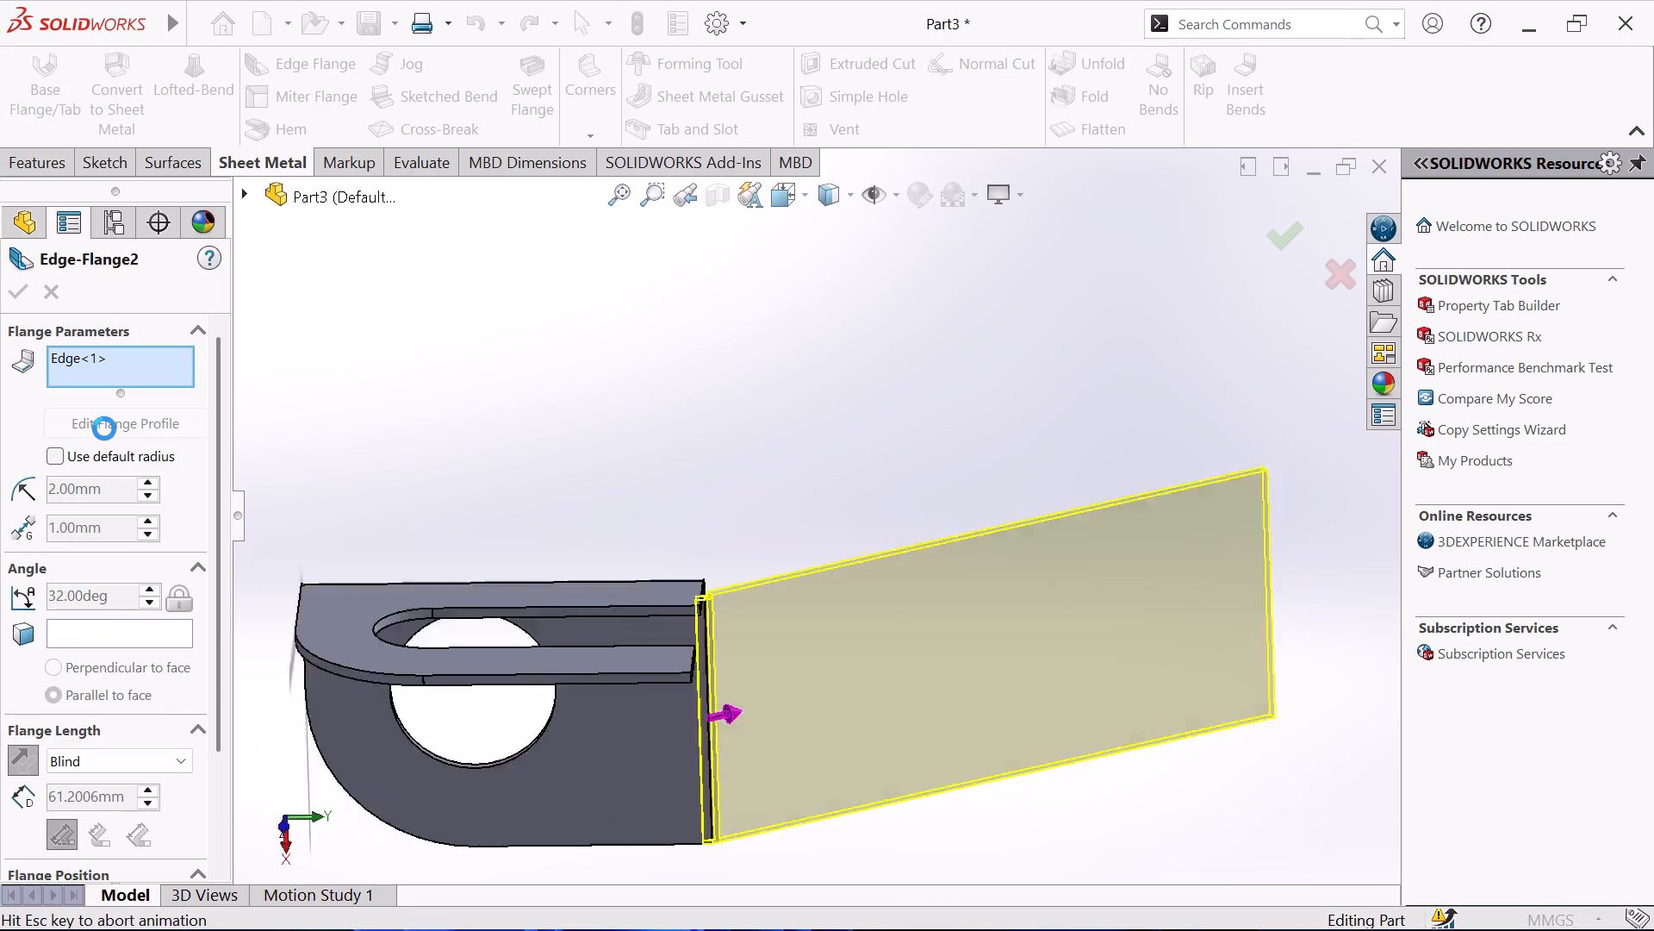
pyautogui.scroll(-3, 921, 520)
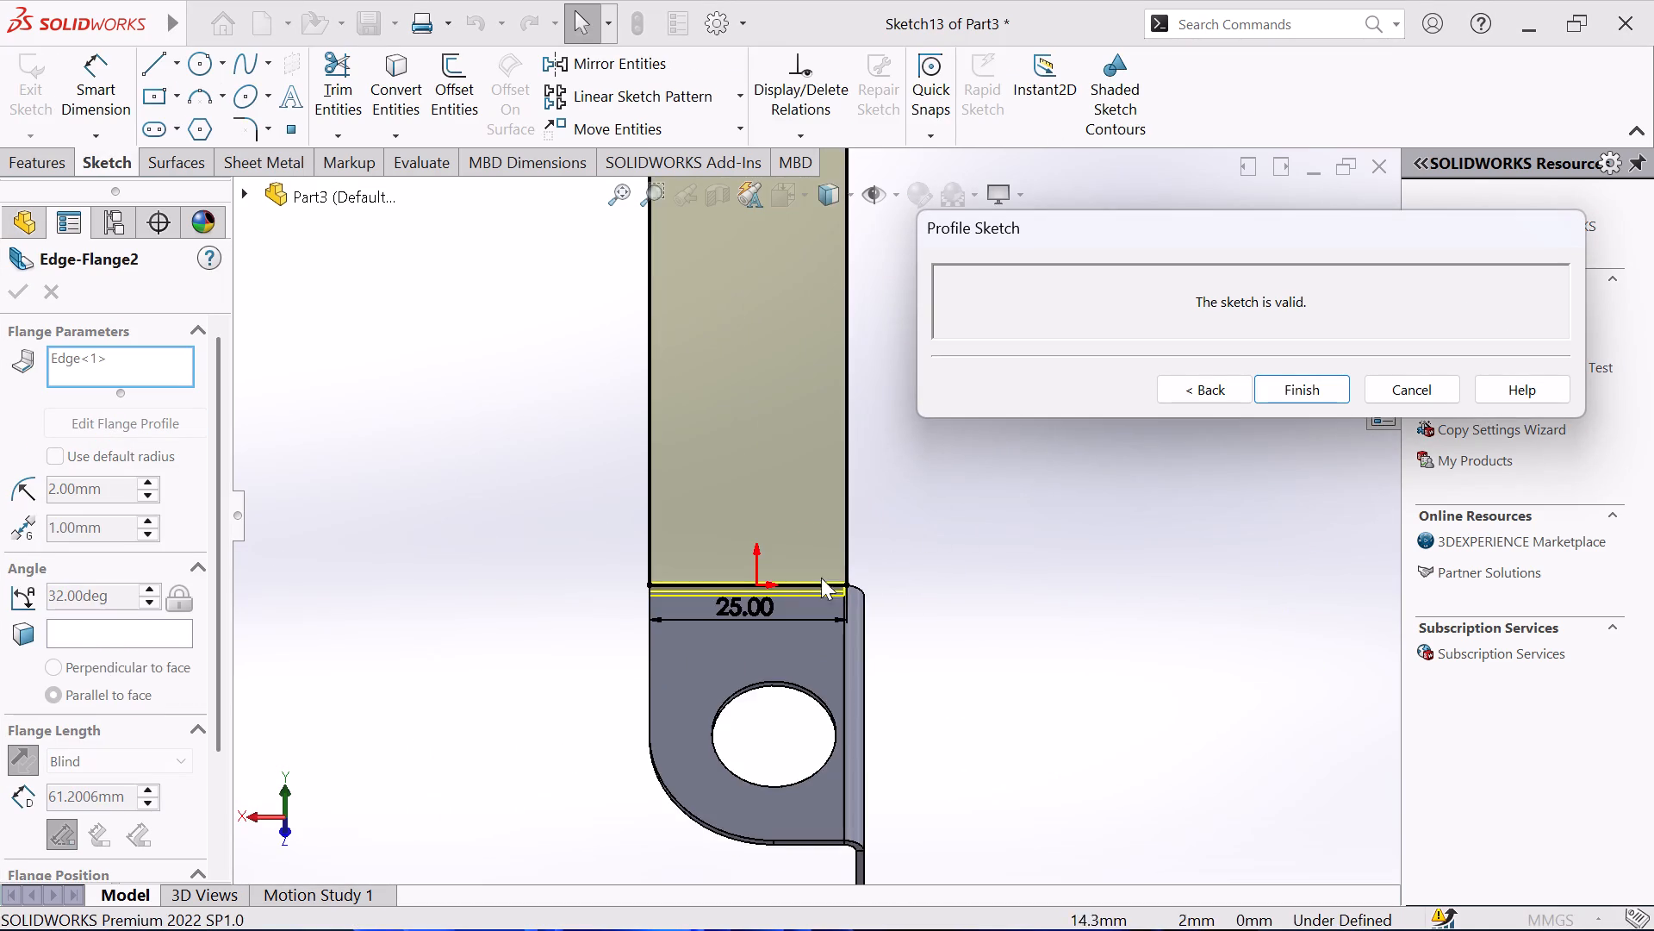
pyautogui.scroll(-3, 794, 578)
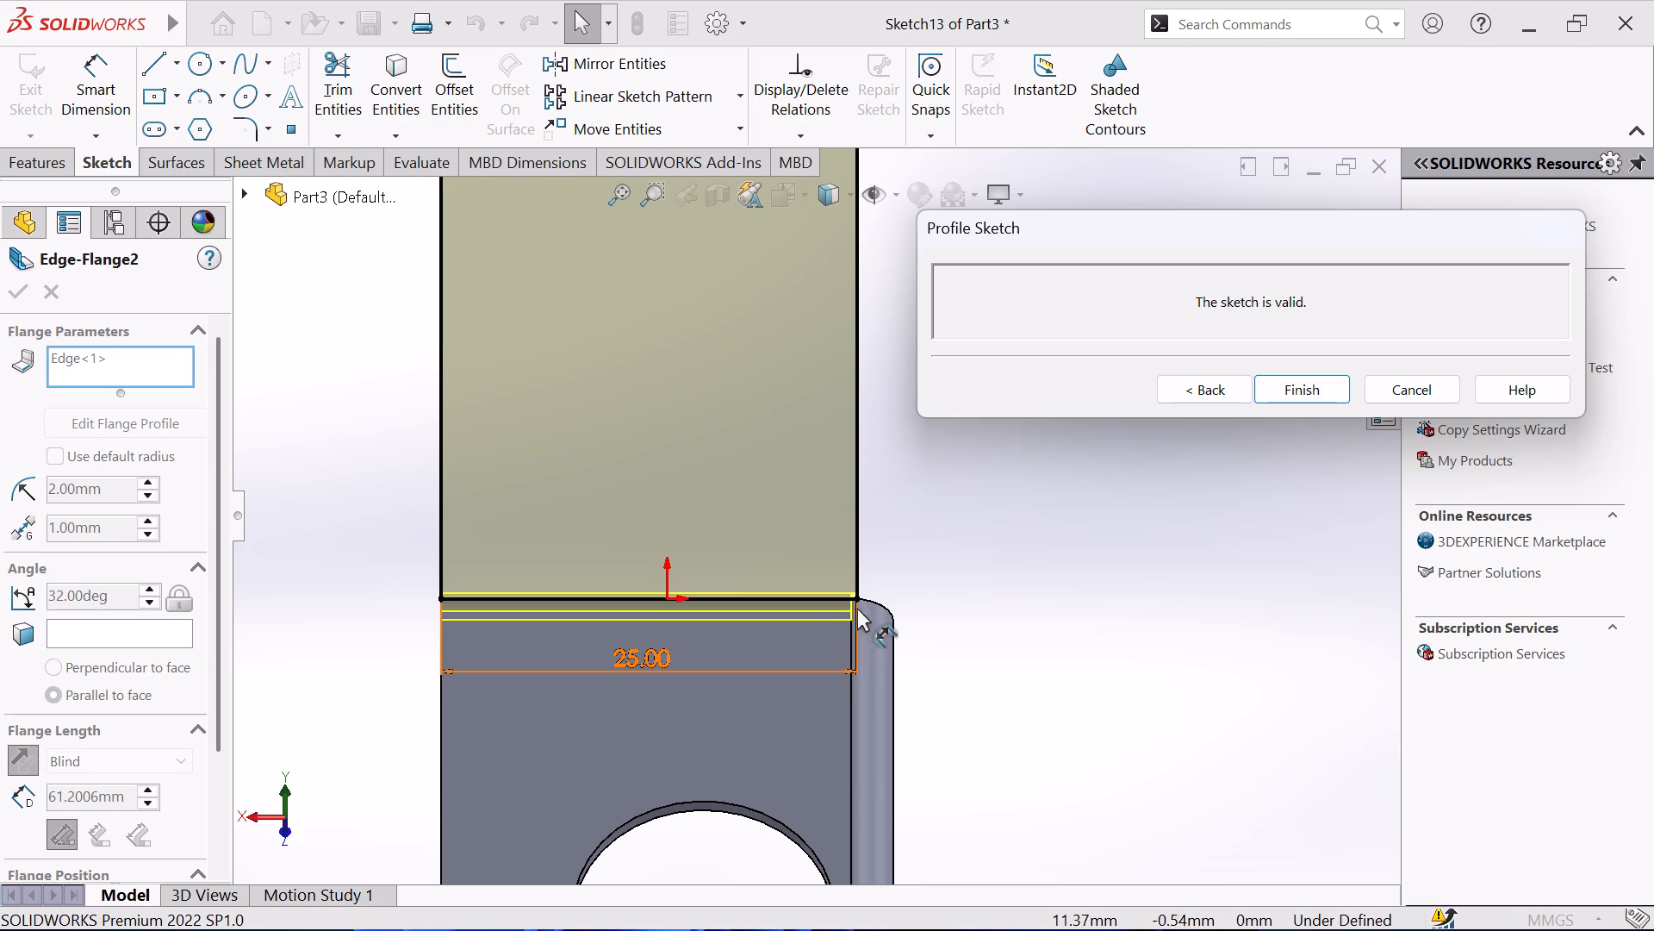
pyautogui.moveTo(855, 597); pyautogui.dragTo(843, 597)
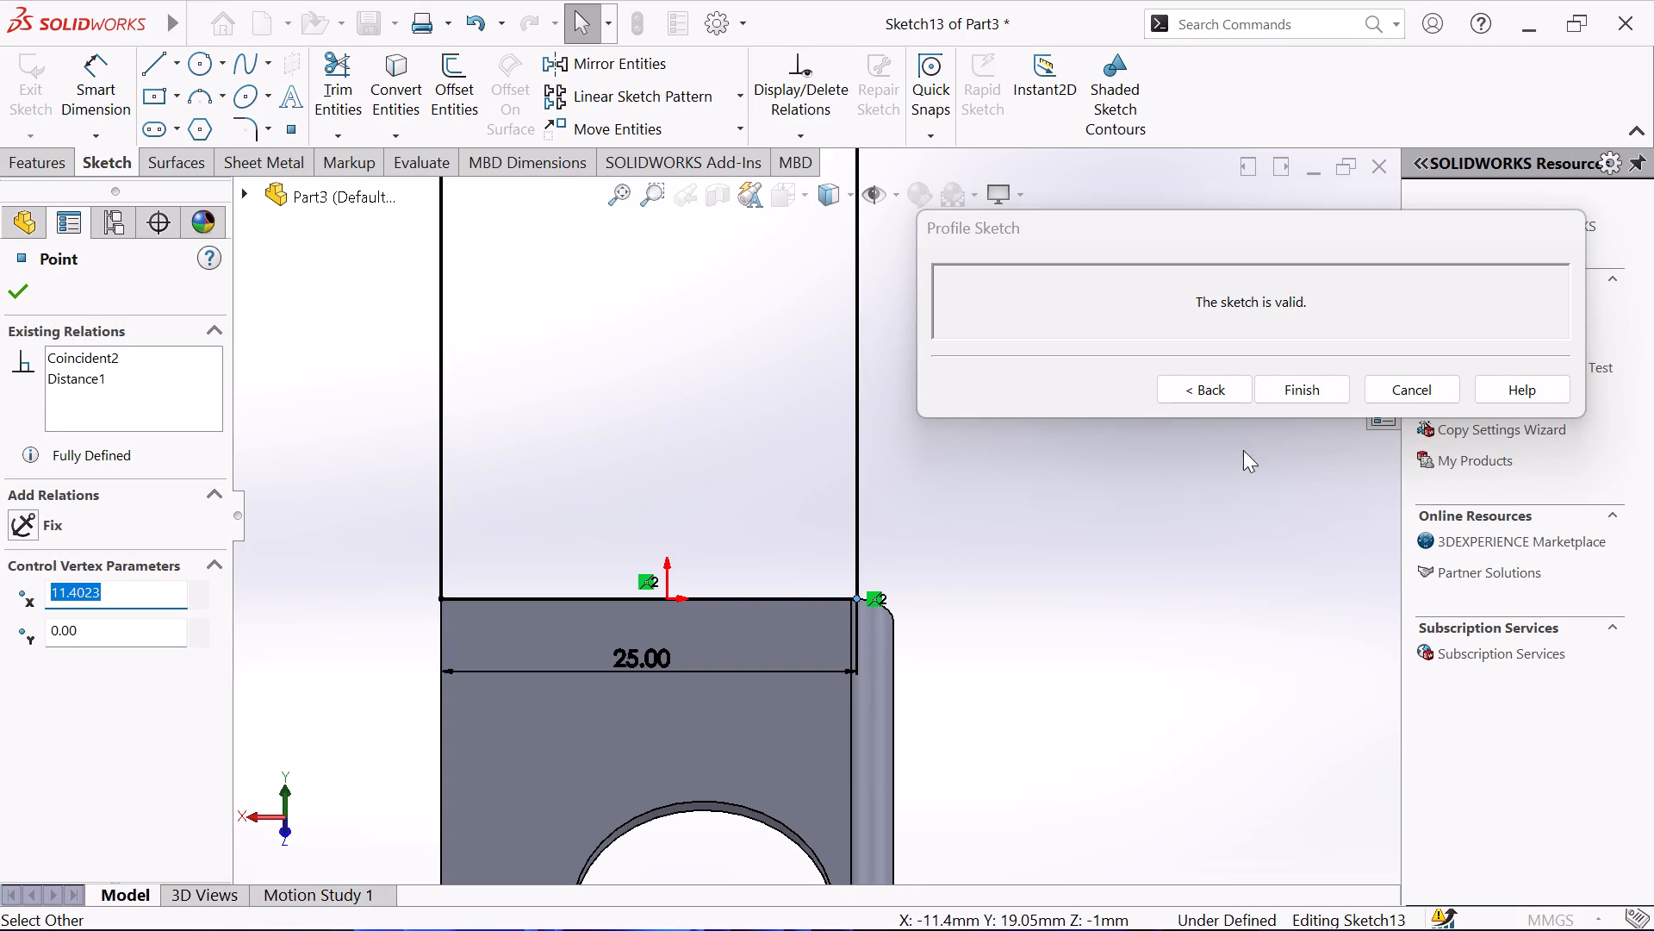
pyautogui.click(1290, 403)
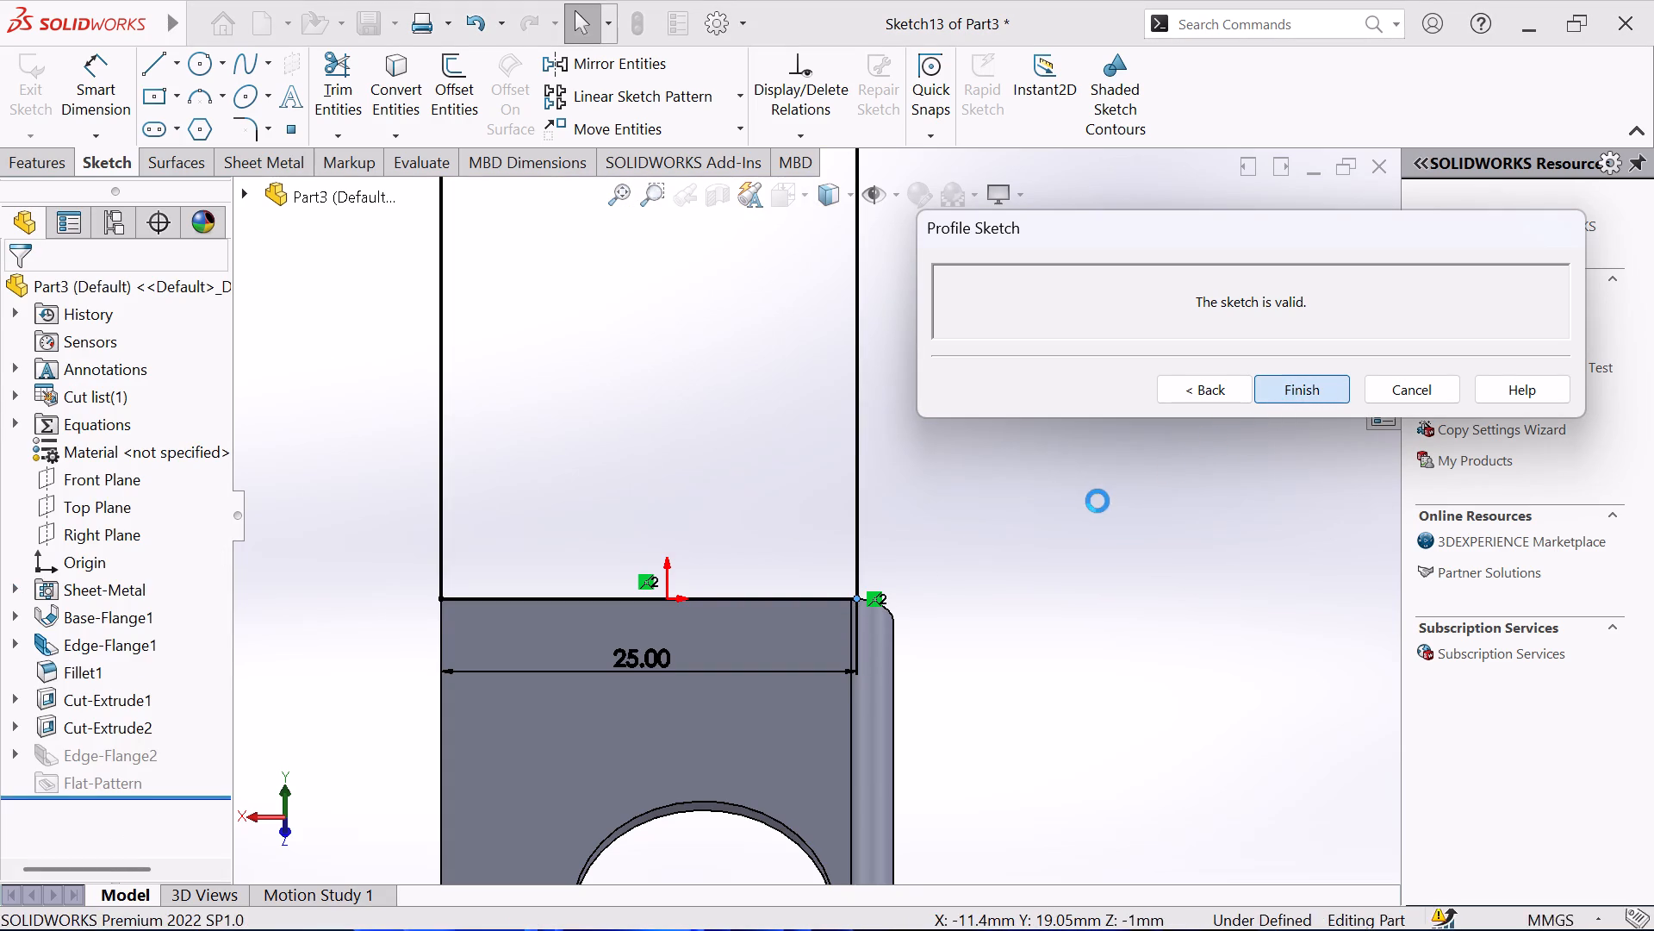
# Delete the angled edge flange, Edge-Flange2, from the part.
pyautogui.scroll(3, 1079, 509)
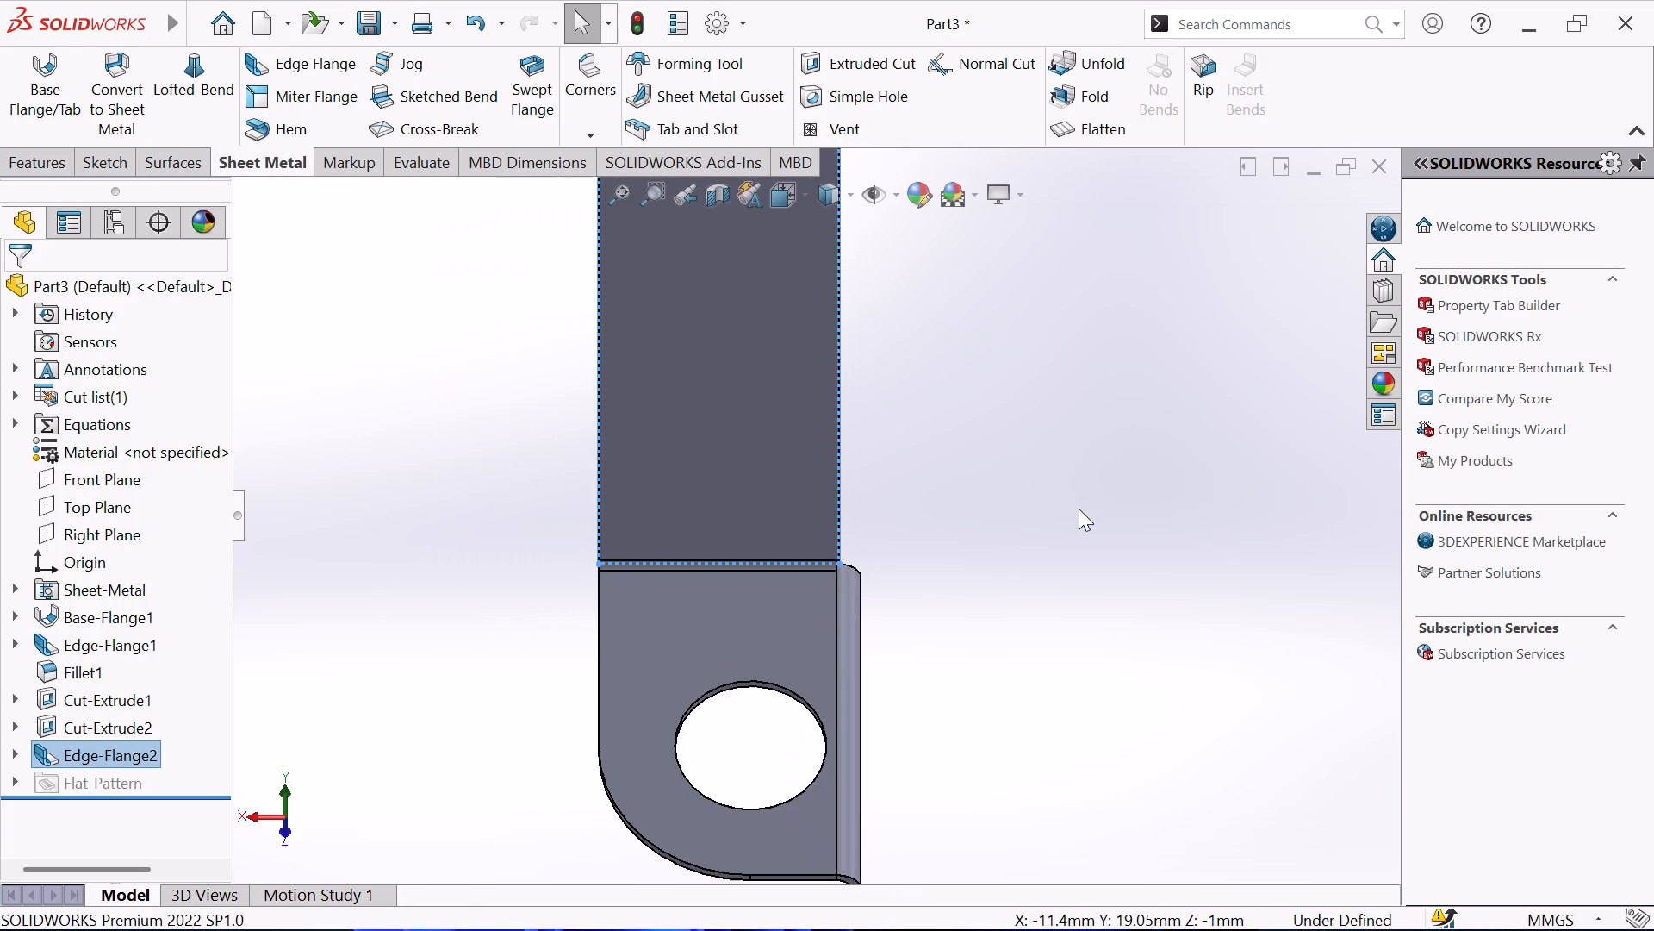
pyautogui.moveTo(1075, 508); pyautogui.dragTo(517, 431, button='middle')
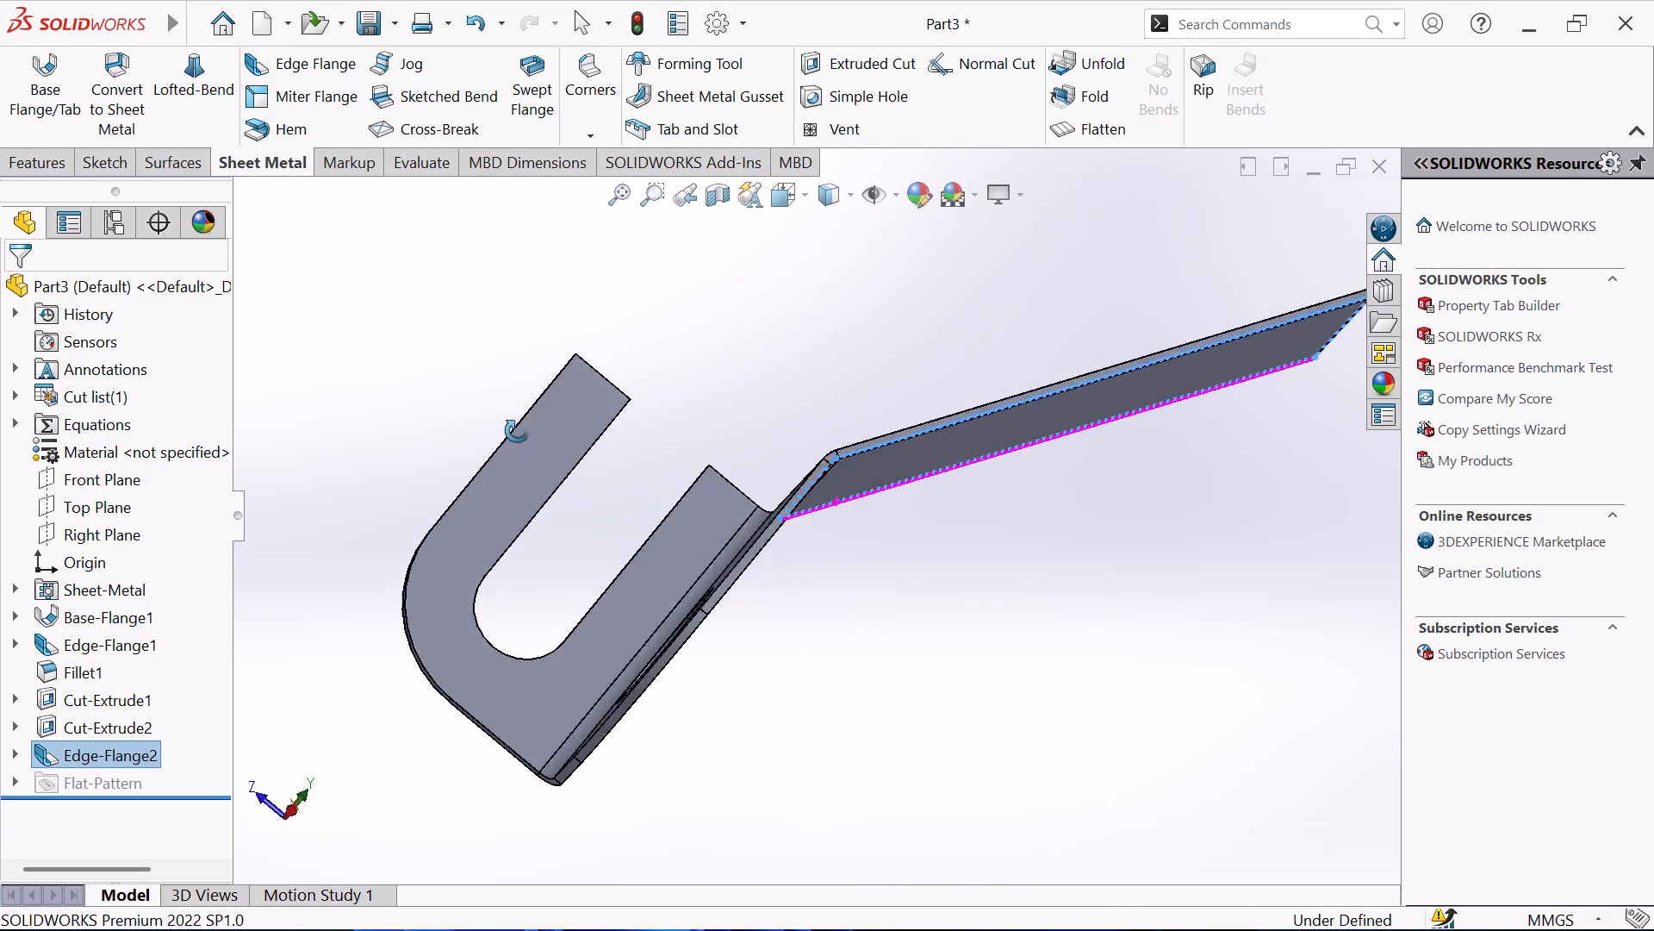
pyautogui.moveTo(517, 431); pyautogui.dragTo(537, 675, button='middle')
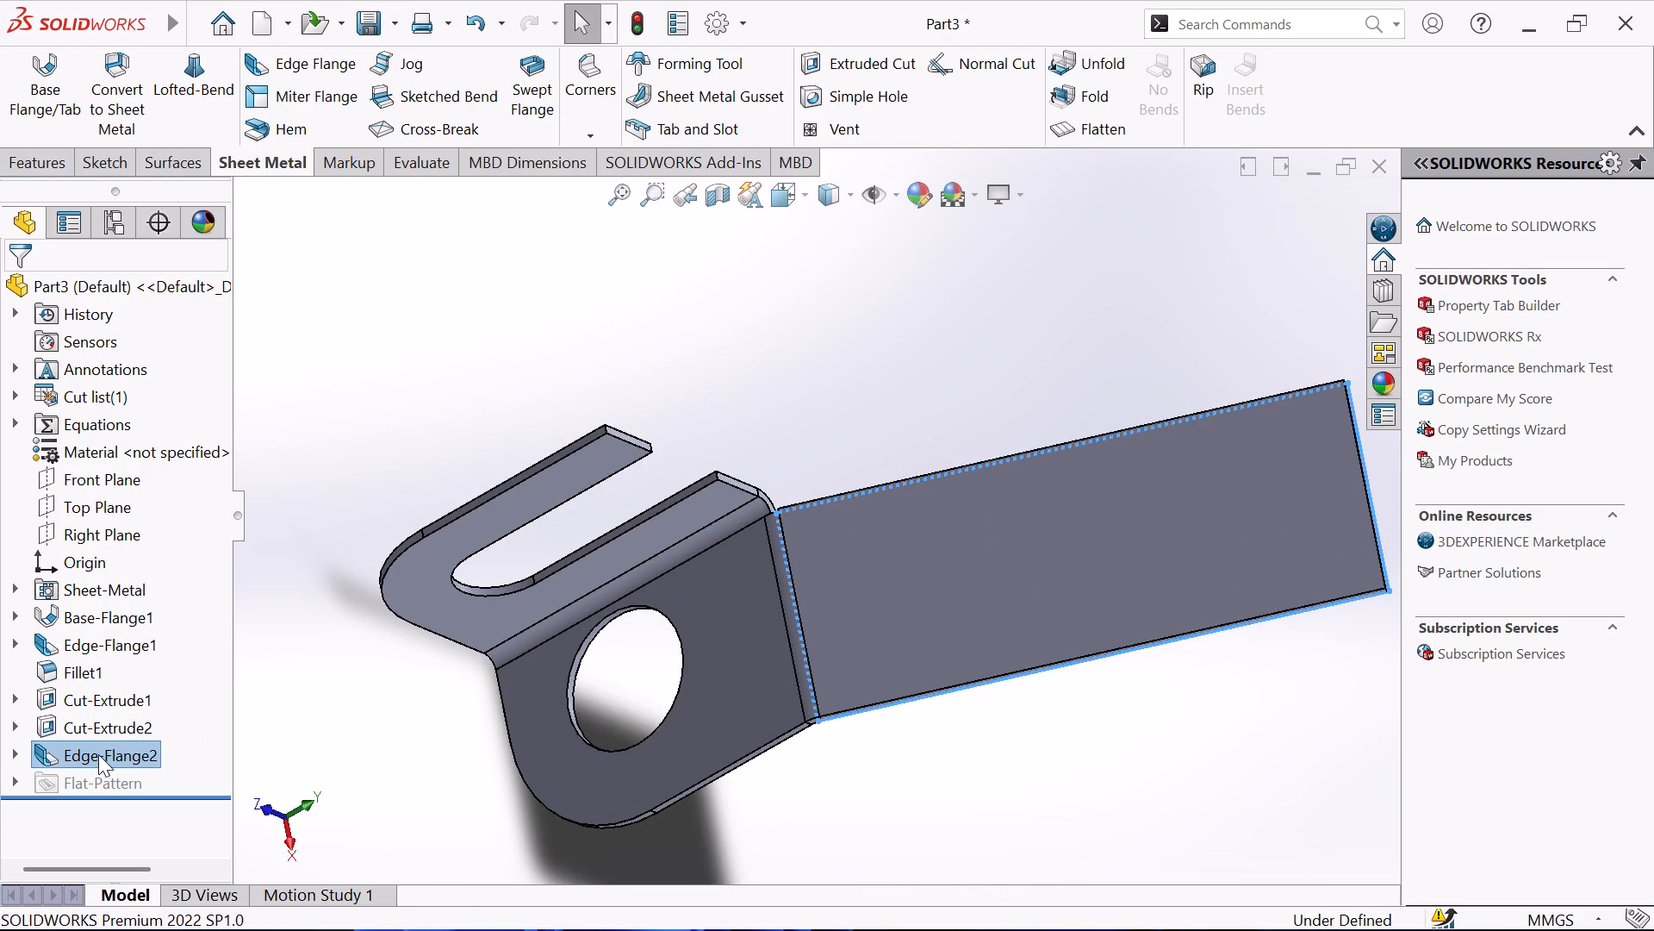
pyautogui.rightClick(88, 758)
pyautogui.click(227, 533)
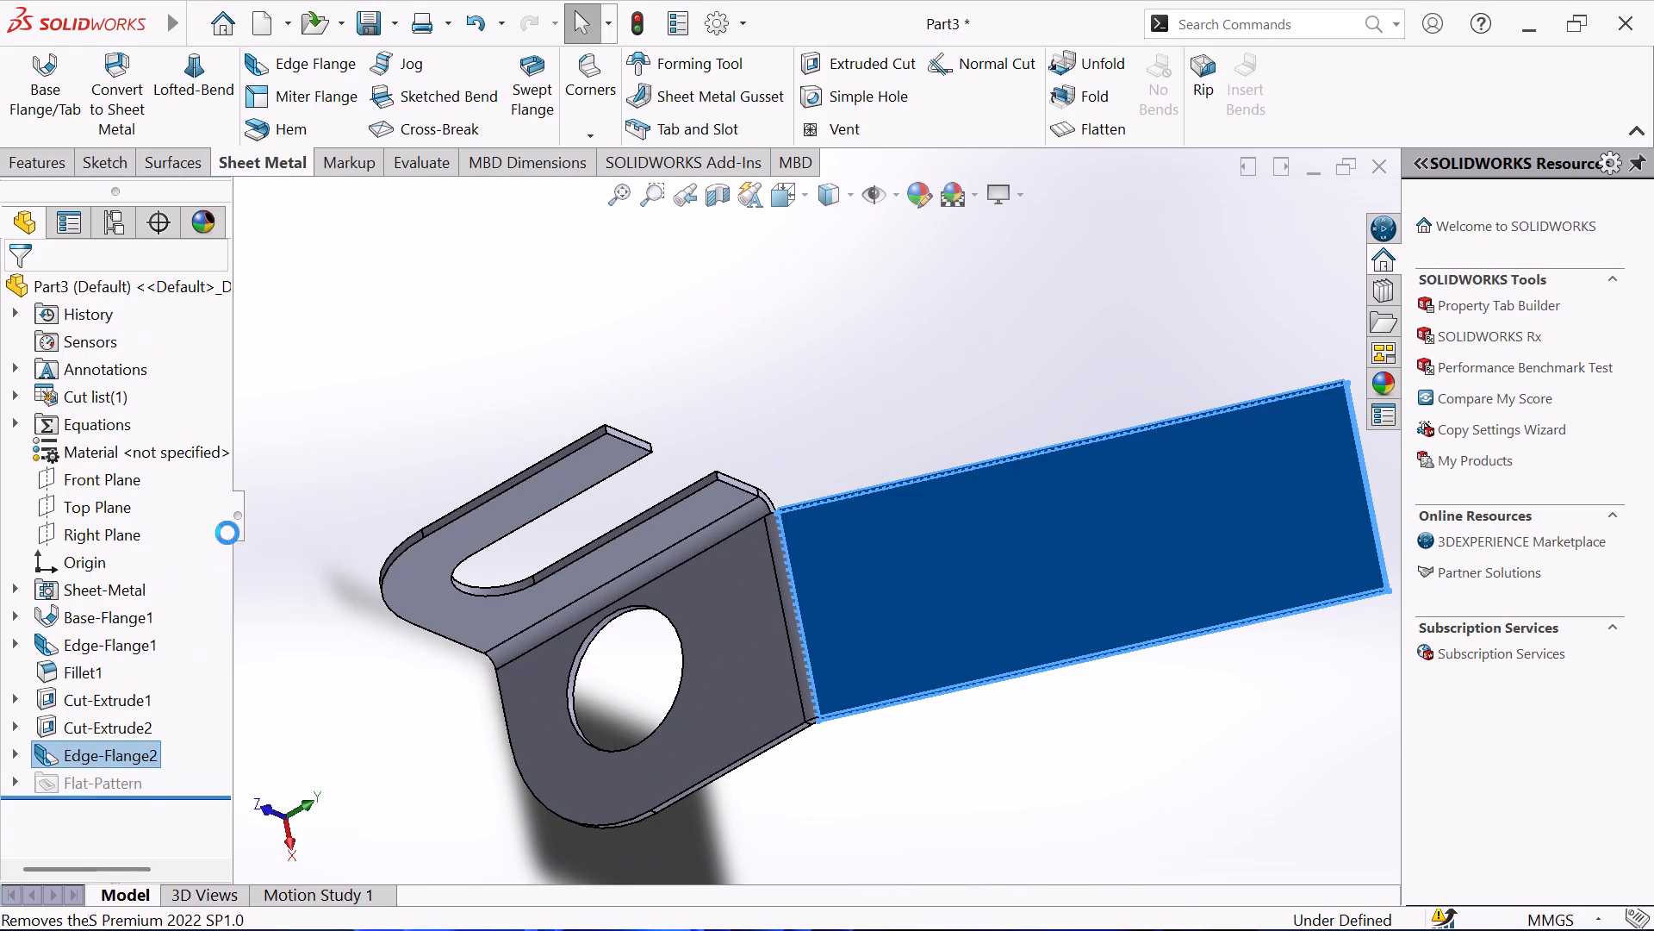
pyautogui.click(979, 169)
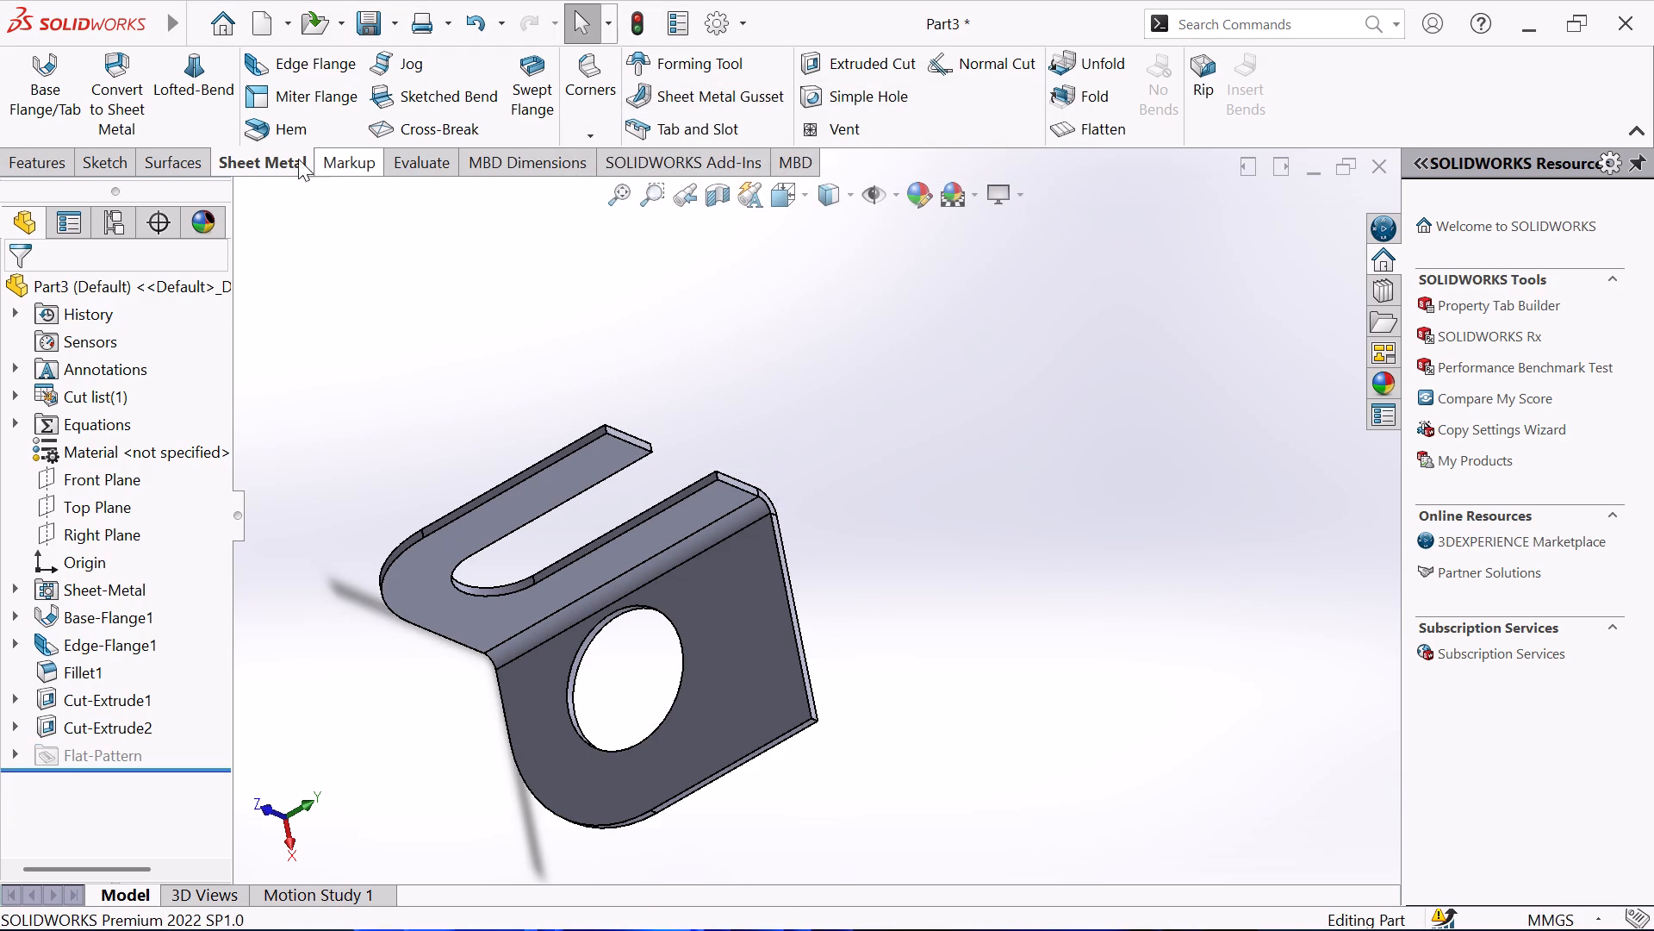
# Start an edge flange on the base flange's straight end edge, at an angle of 32° and a length of 61.2006 mm.
pyautogui.click(303, 56)
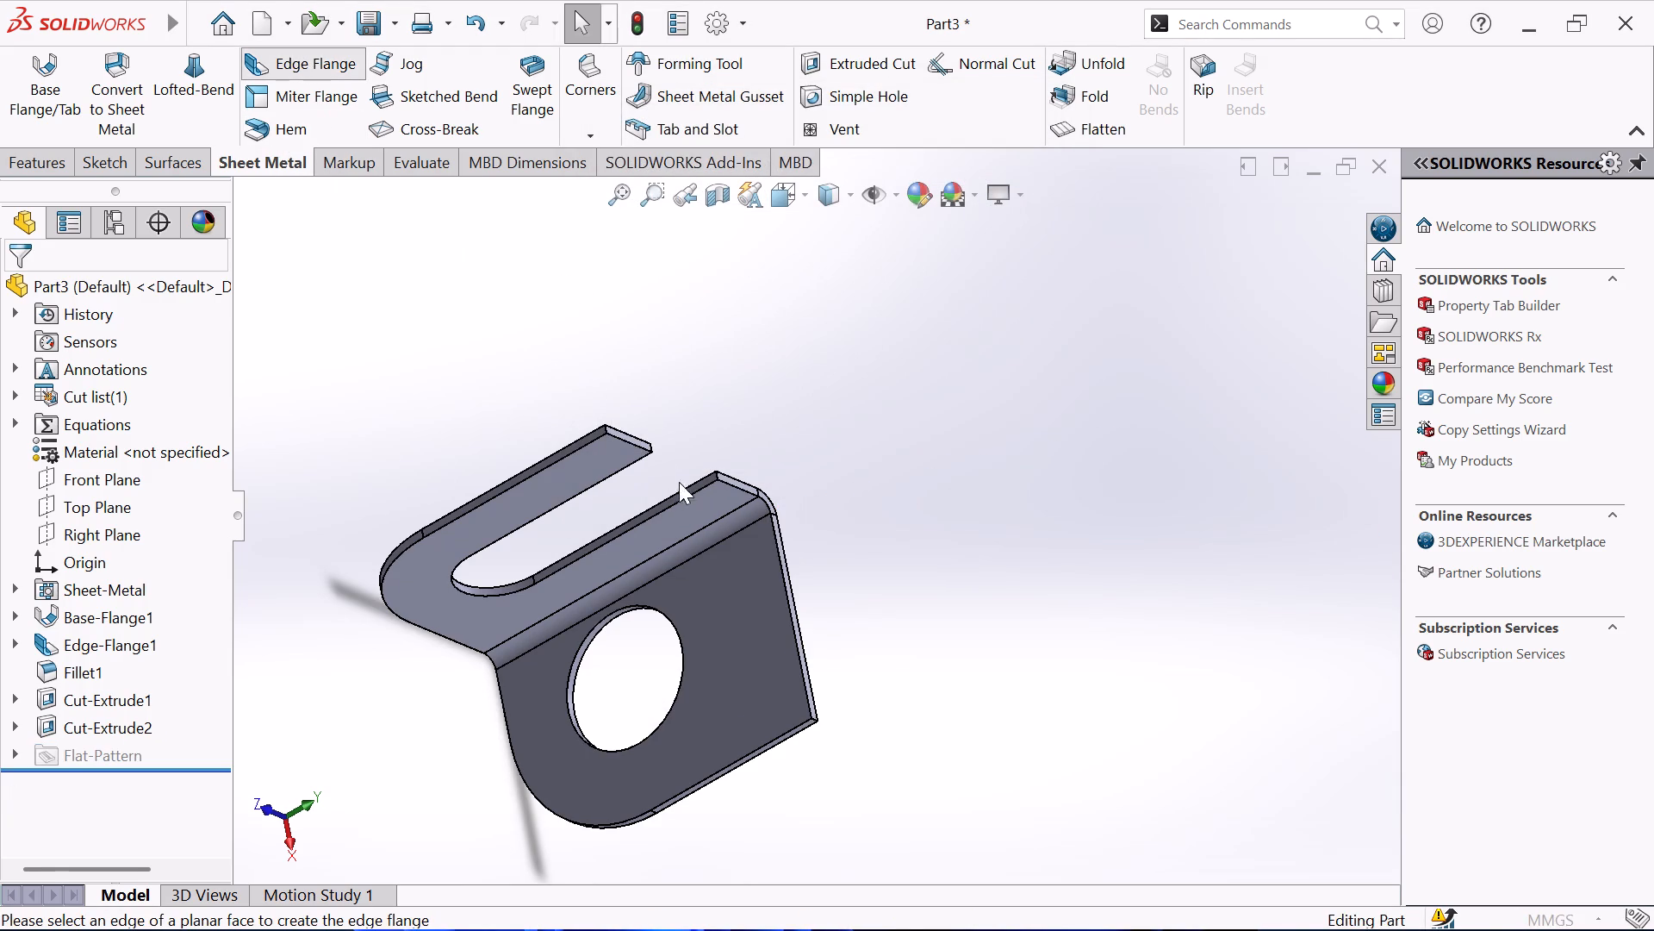
pyautogui.scroll(-2, 739, 628)
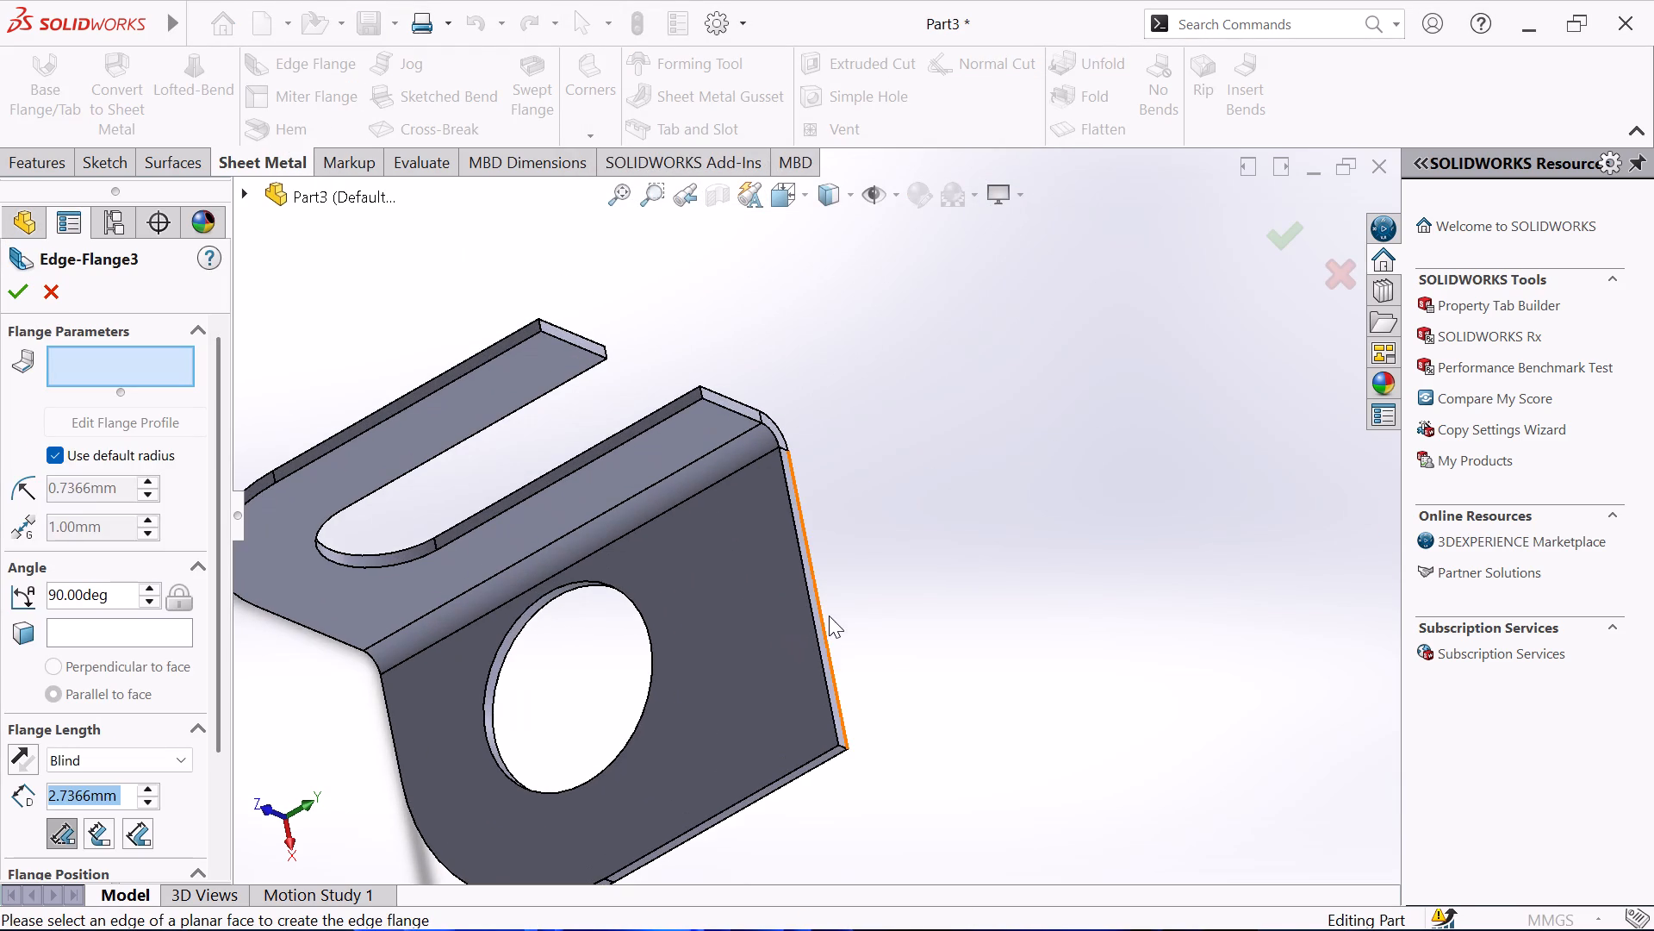
pyautogui.click(807, 590)
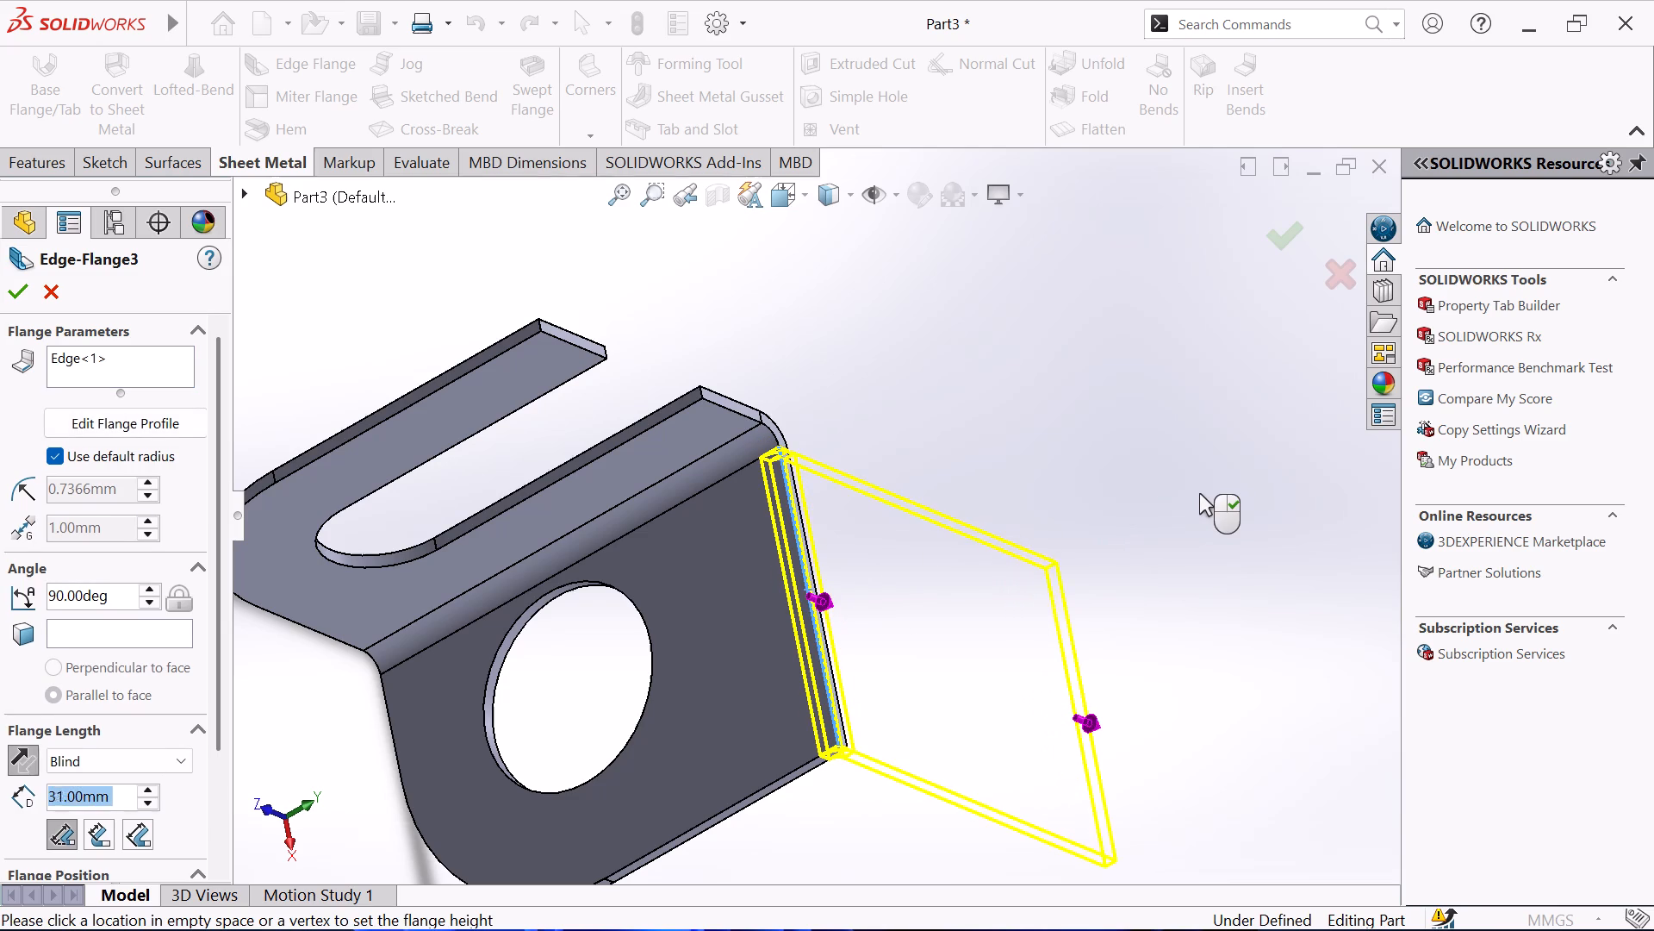
pyautogui.click(1229, 491)
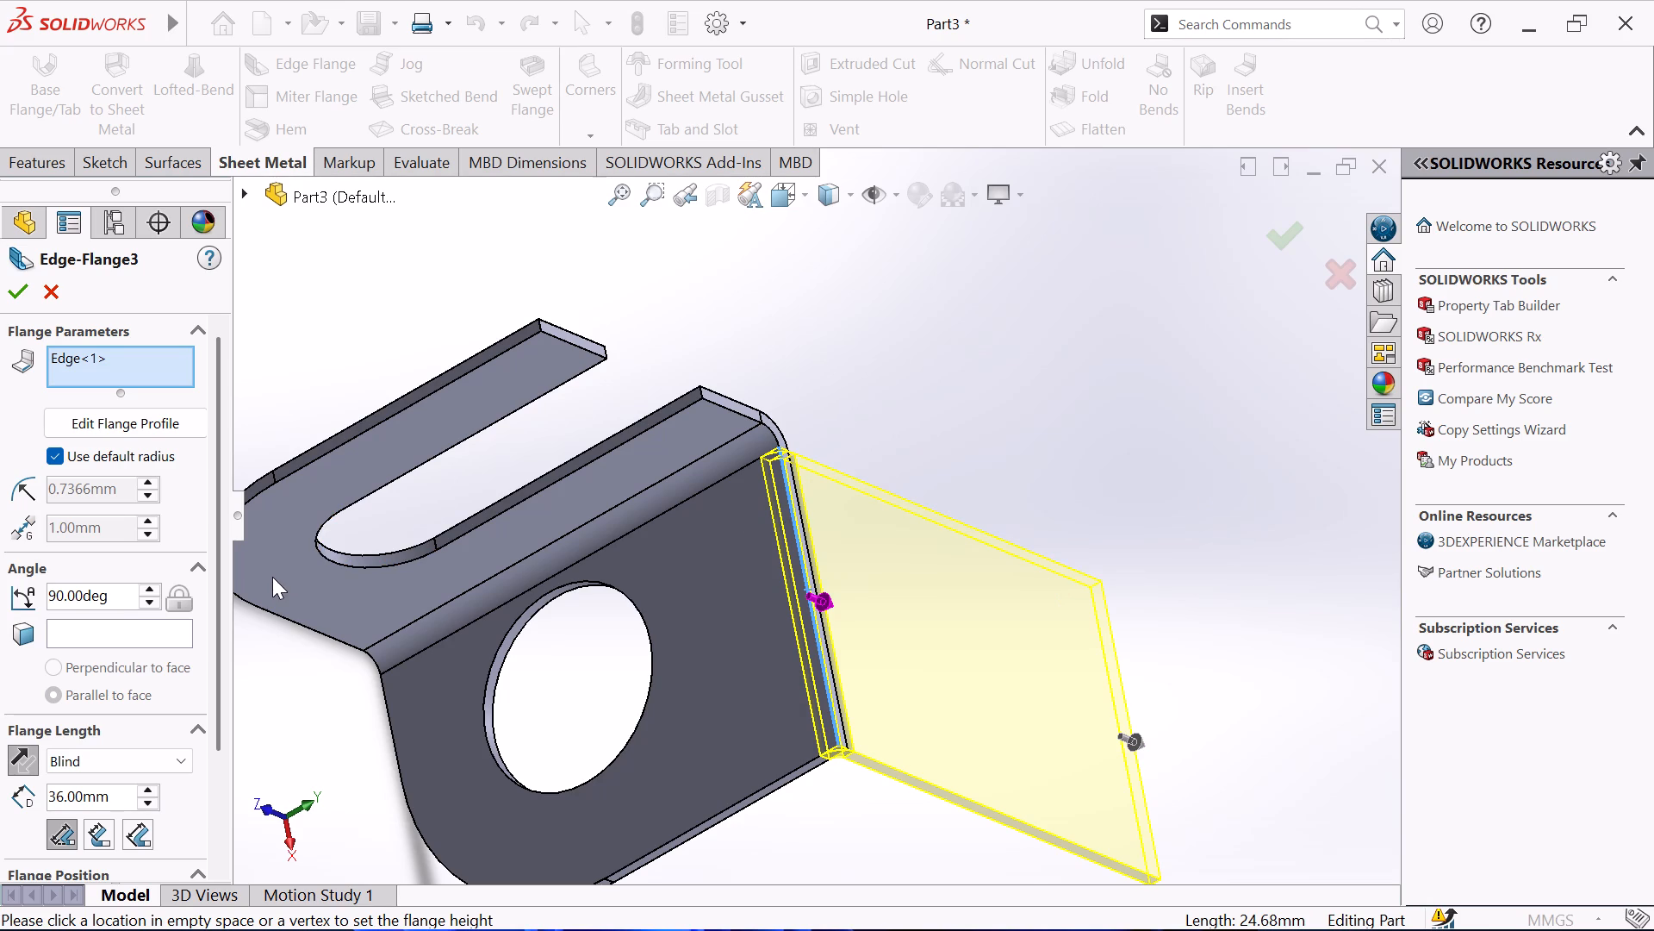
pyautogui.doubleClick(123, 598)
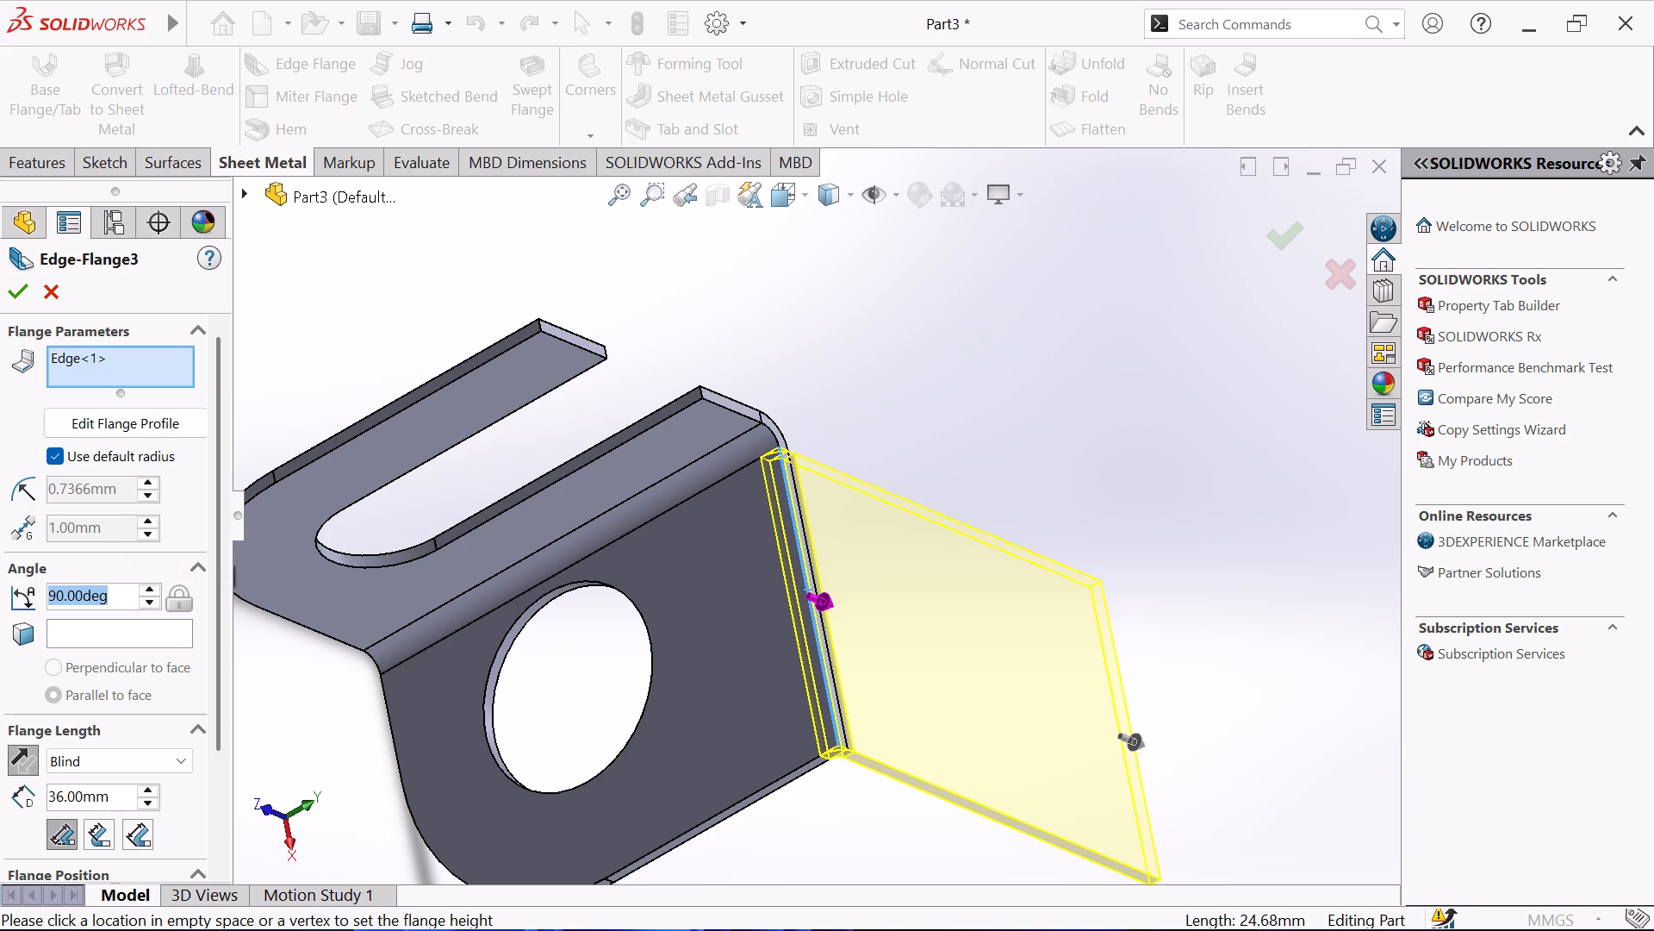
pyautogui.write('32')
pyautogui.press('Return')
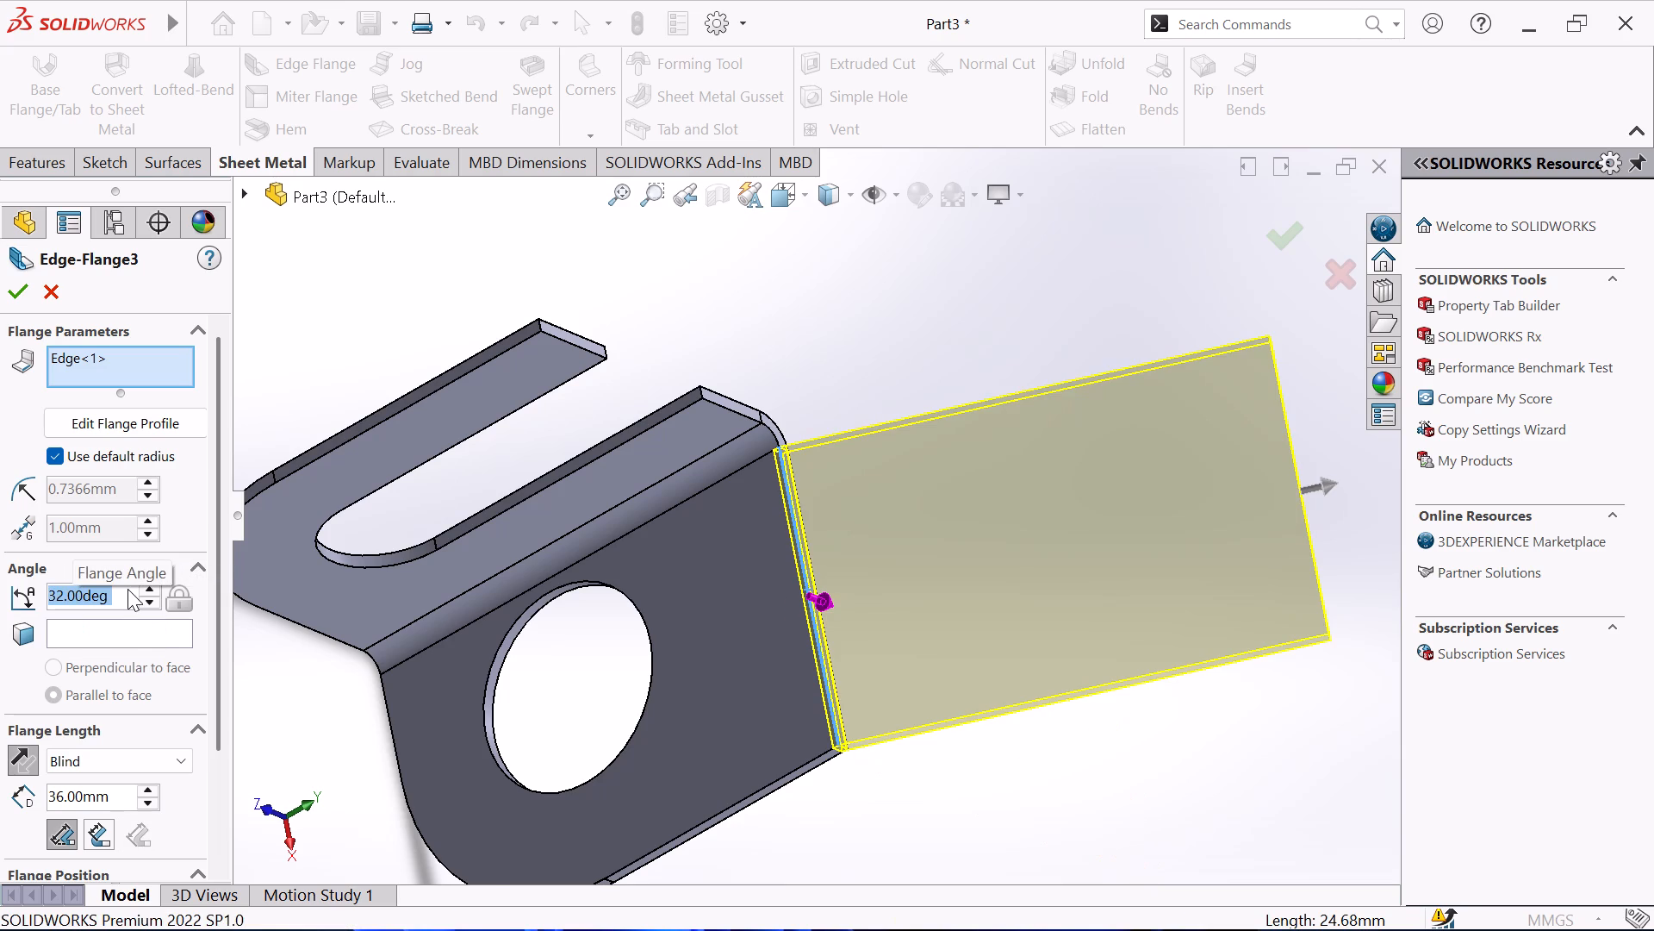
pyautogui.doubleClick(114, 790)
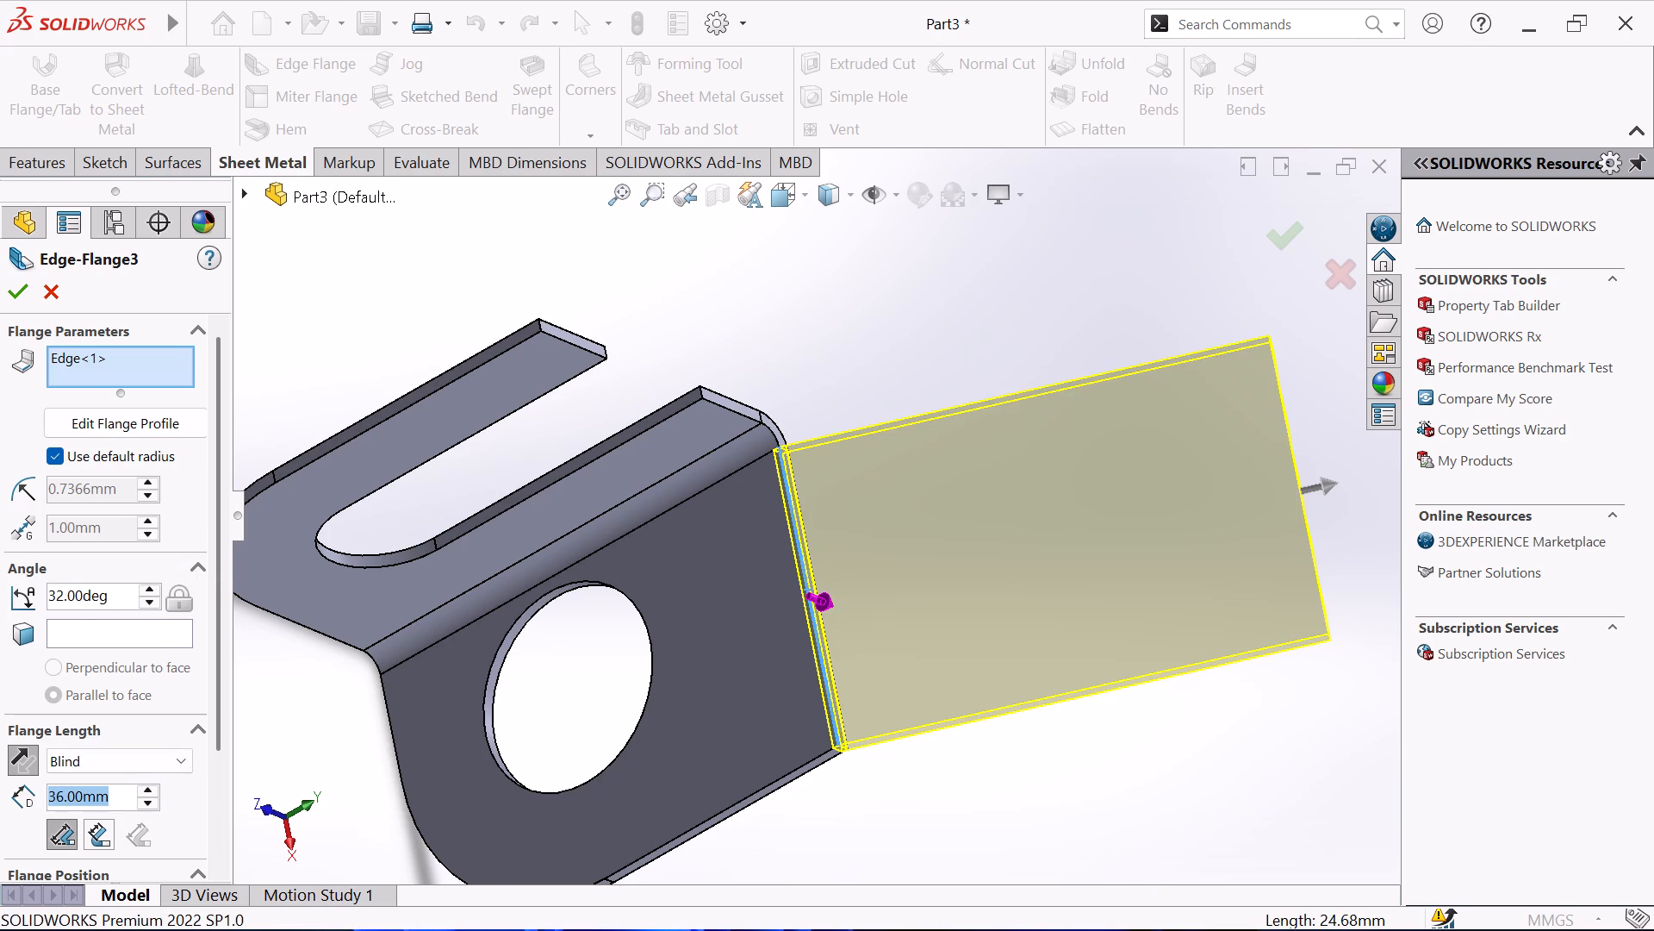
pyautogui.write('61')
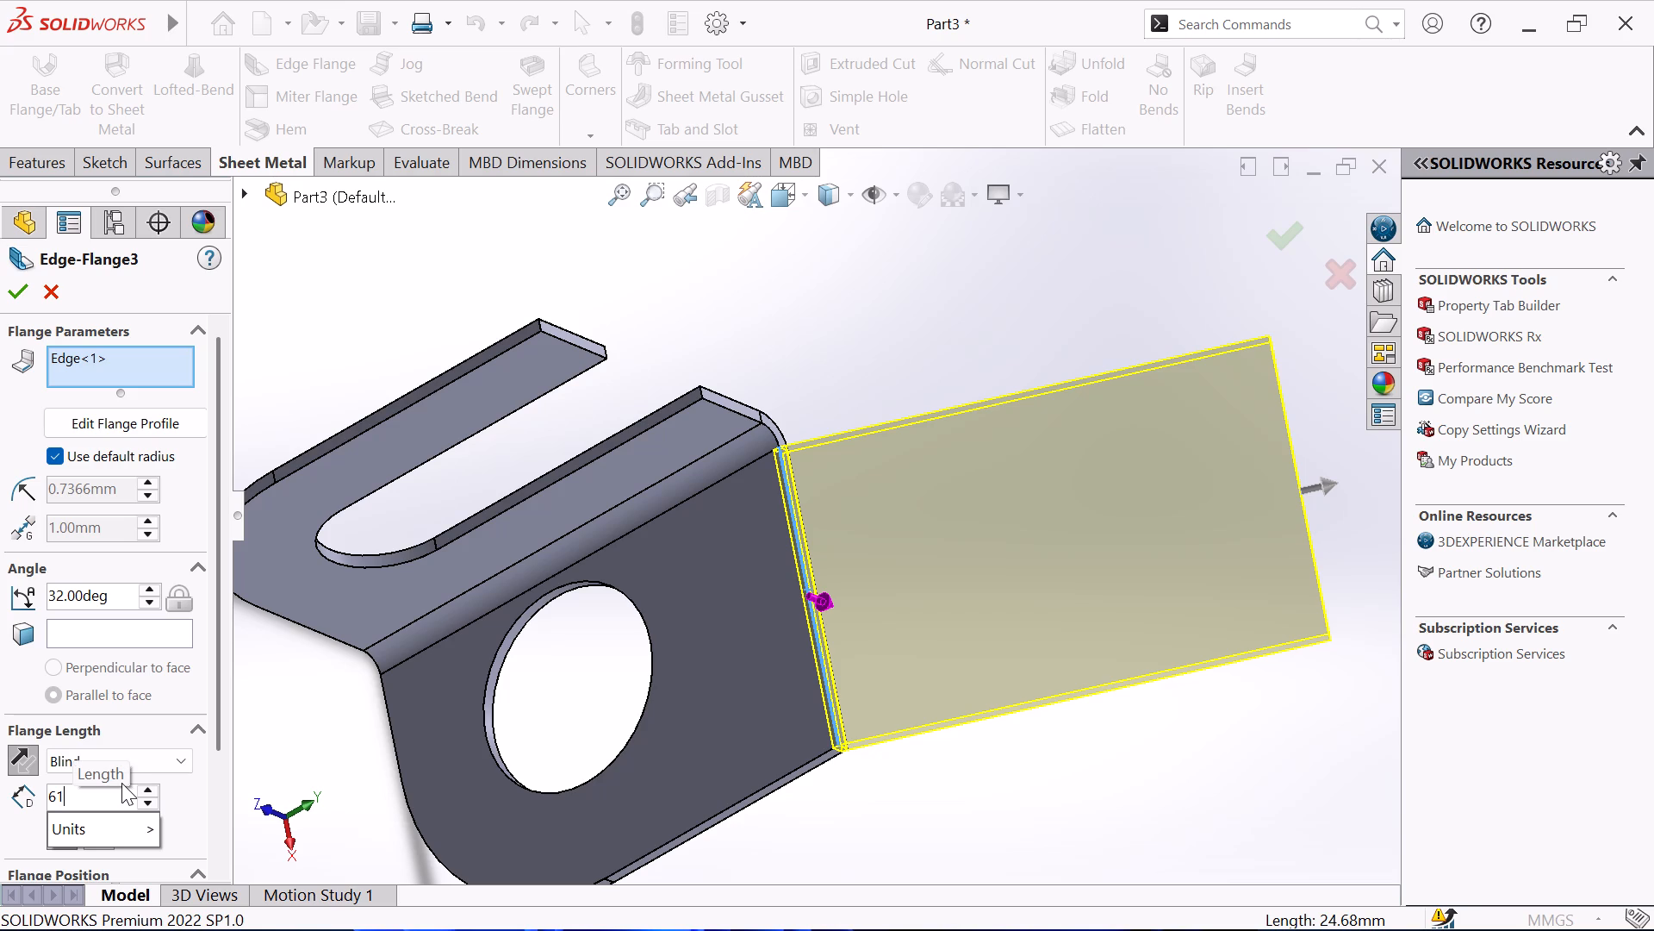
pyautogui.press('.')
pyautogui.write('200')
pyautogui.press('6')
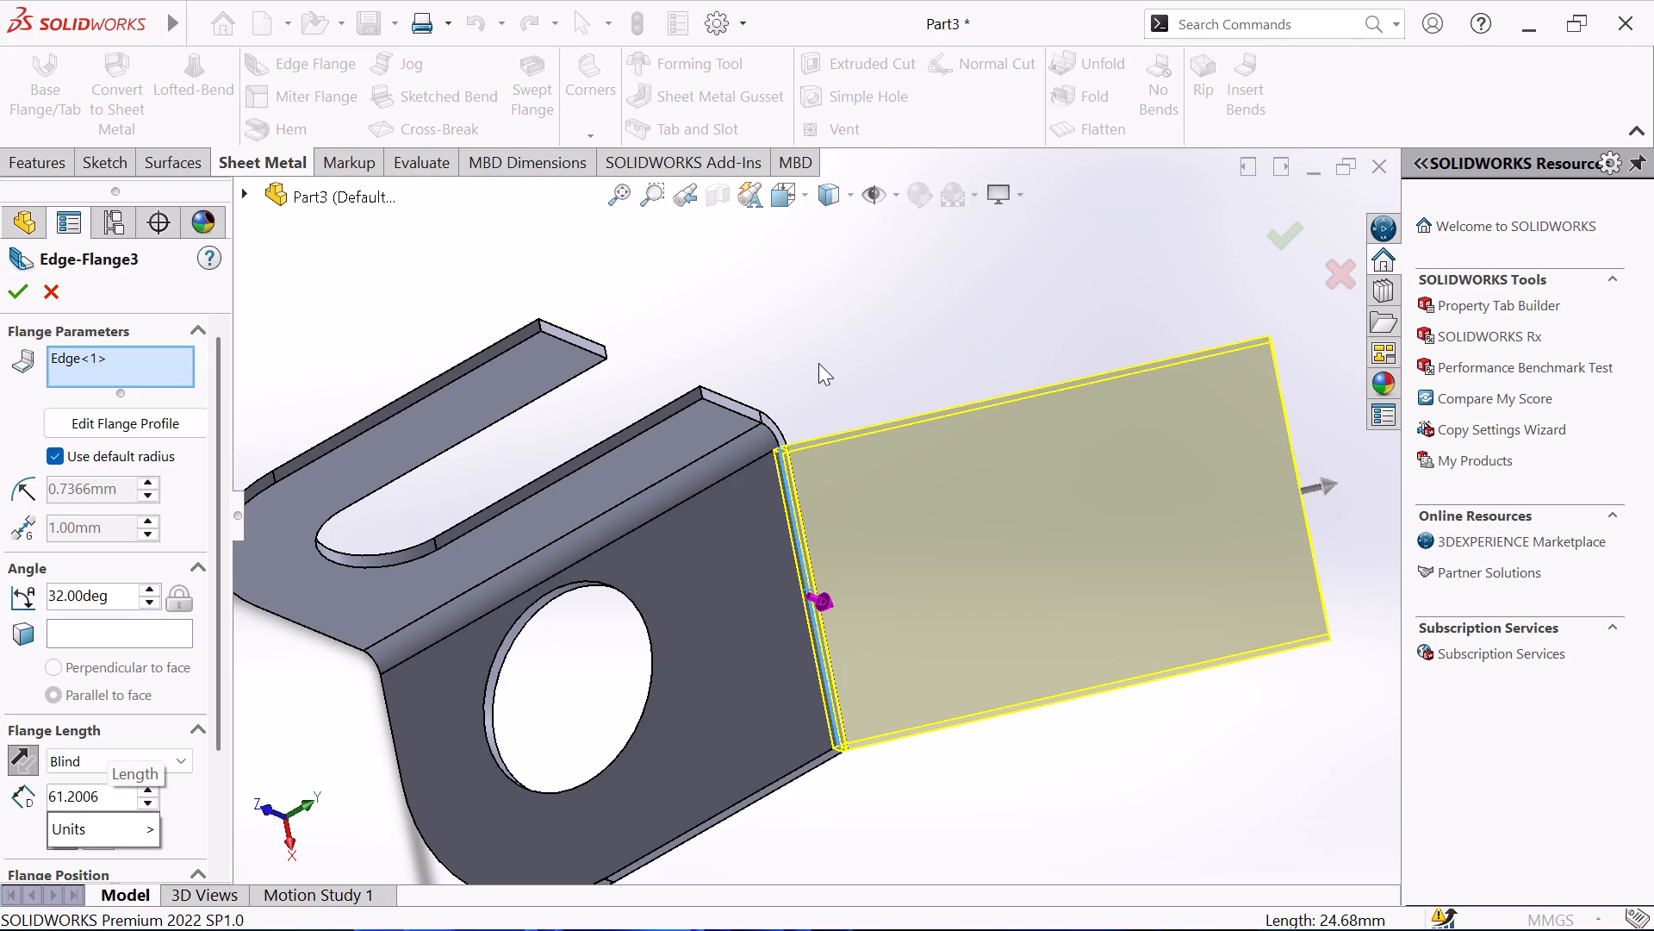
pyautogui.click(821, 359)
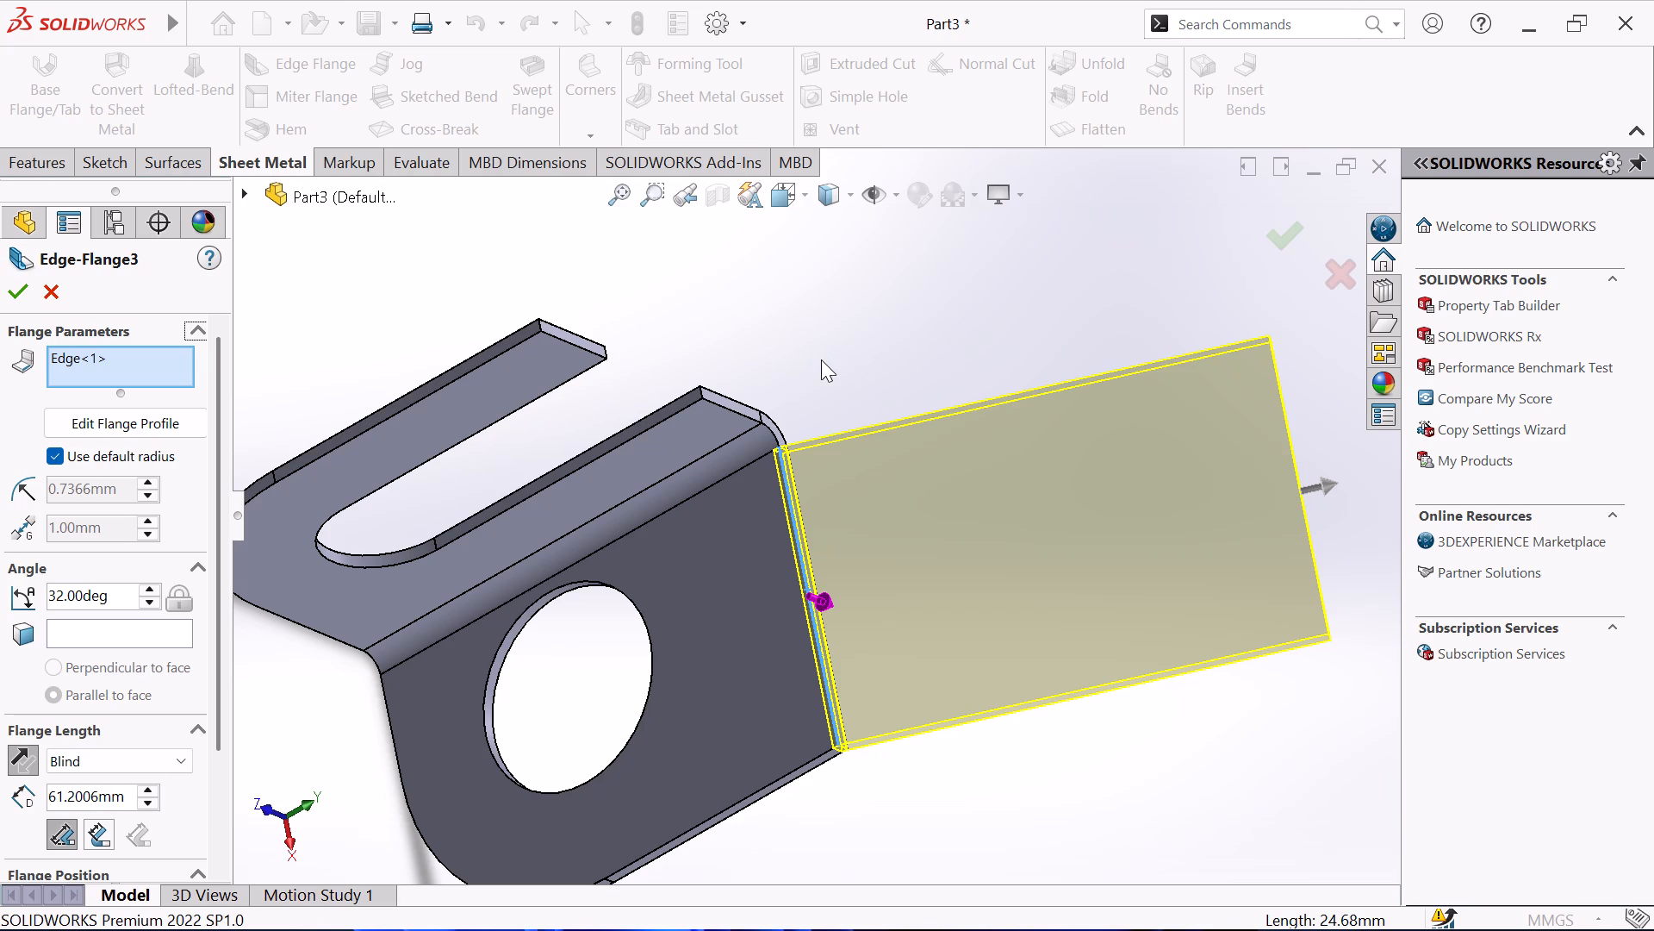
# Replace the default bend radius with 2 mm and create the angled edge flange.
pyautogui.scroll(4, 867, 368)
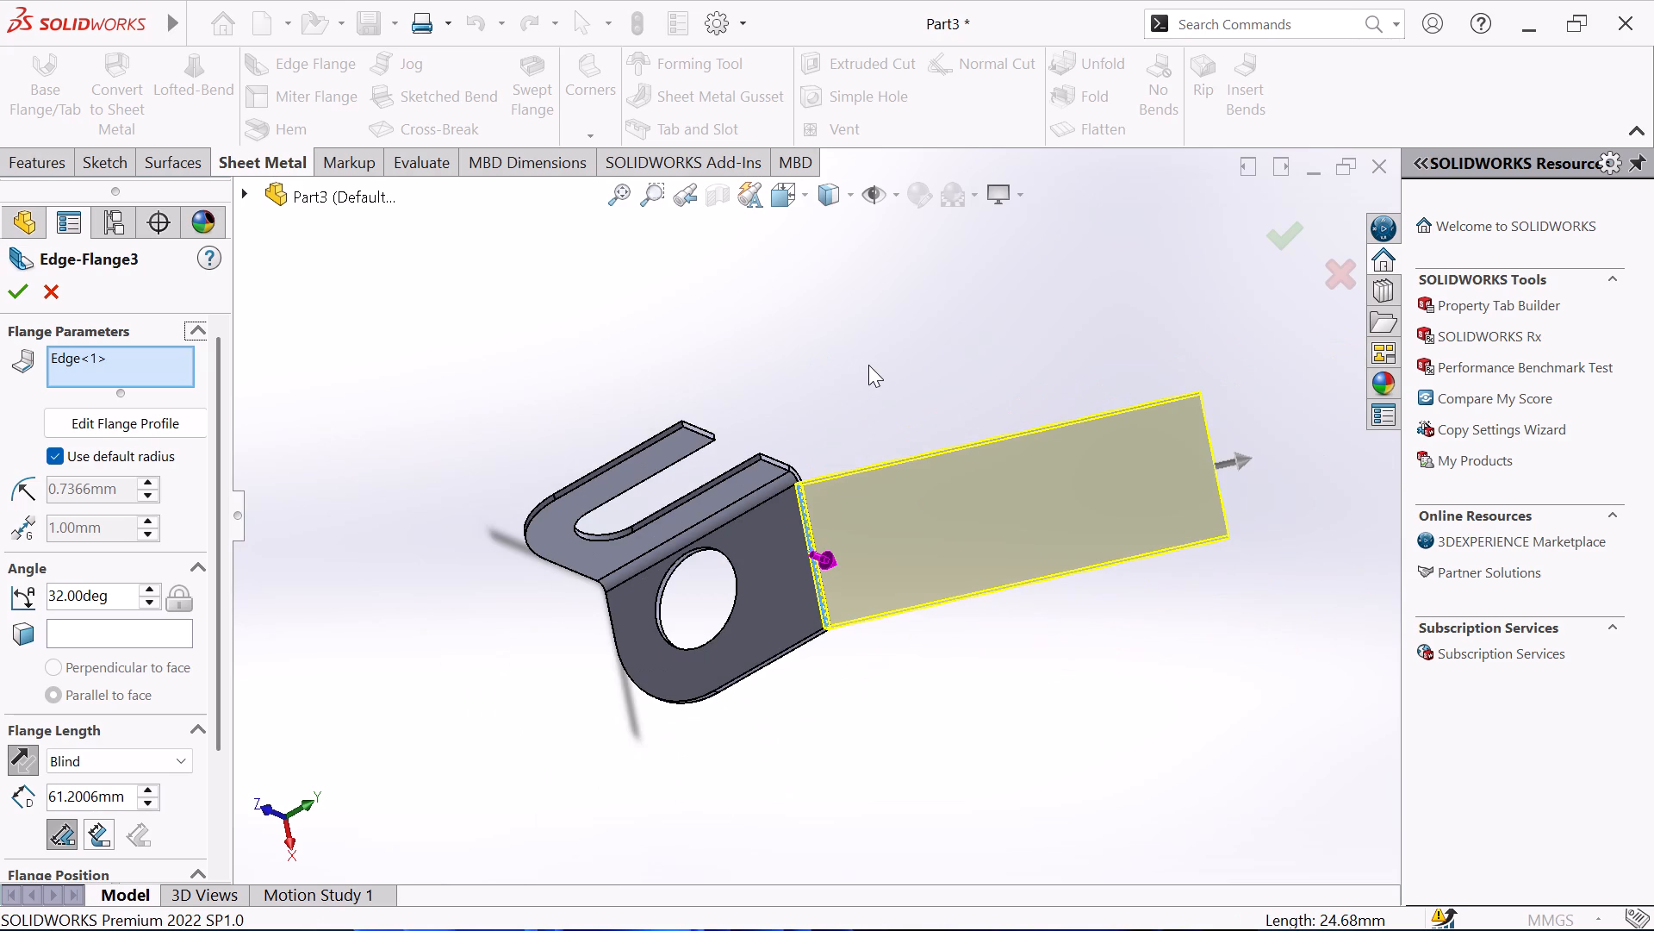
pyautogui.click(55, 457)
pyautogui.doubleClick(117, 484)
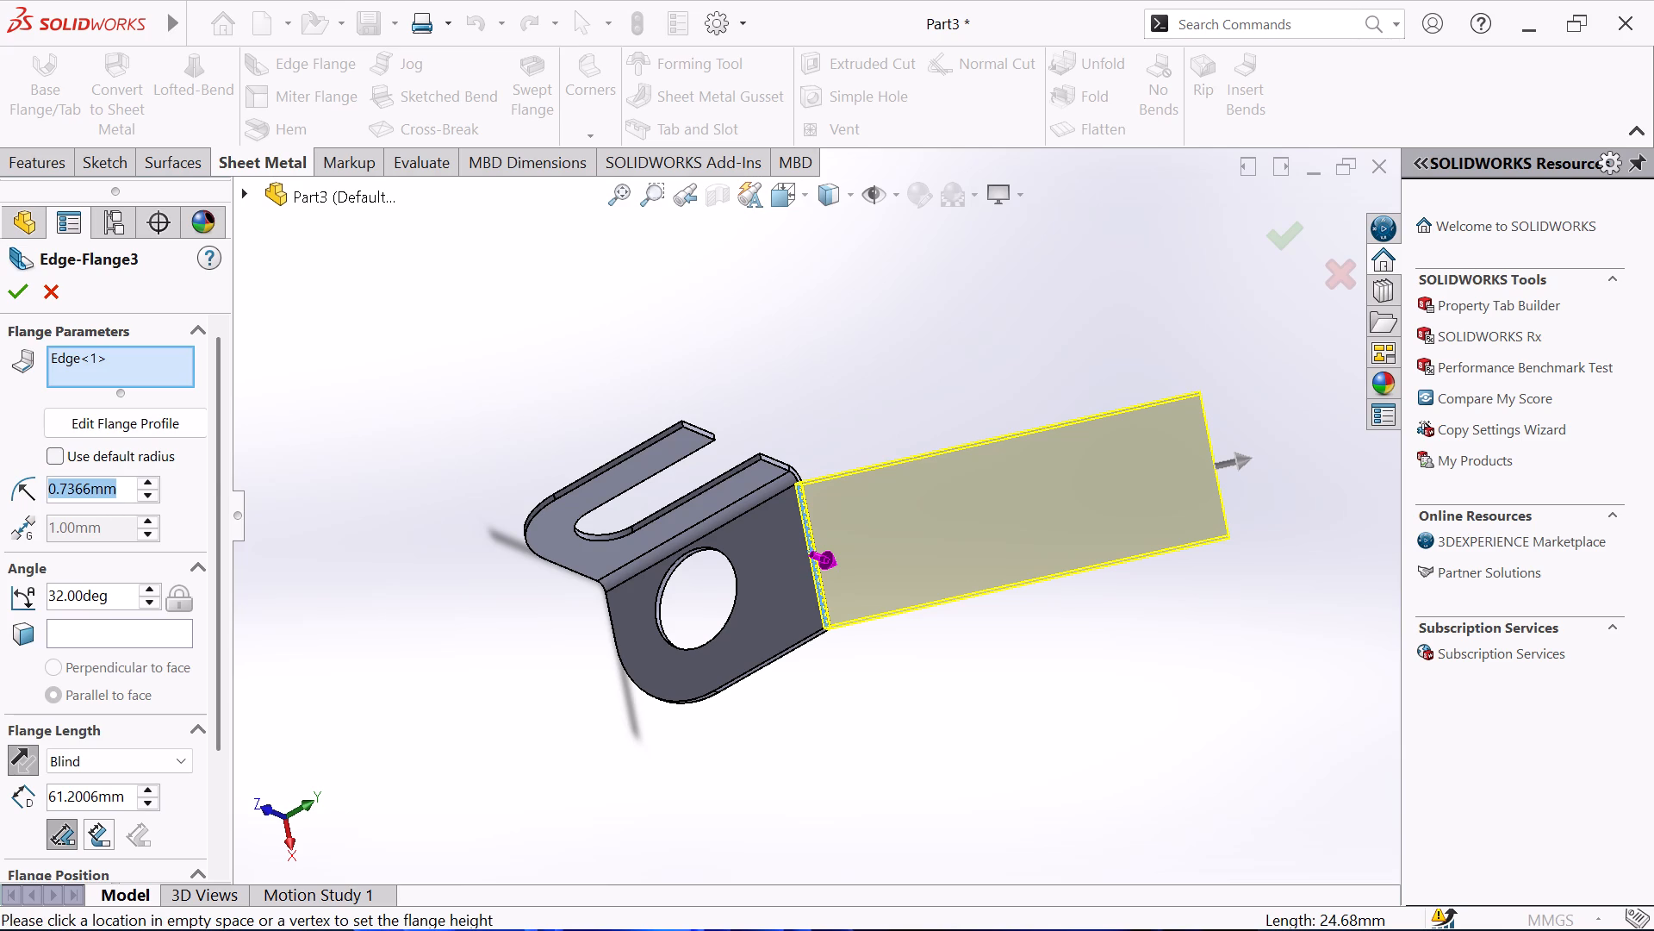
pyautogui.press('2')
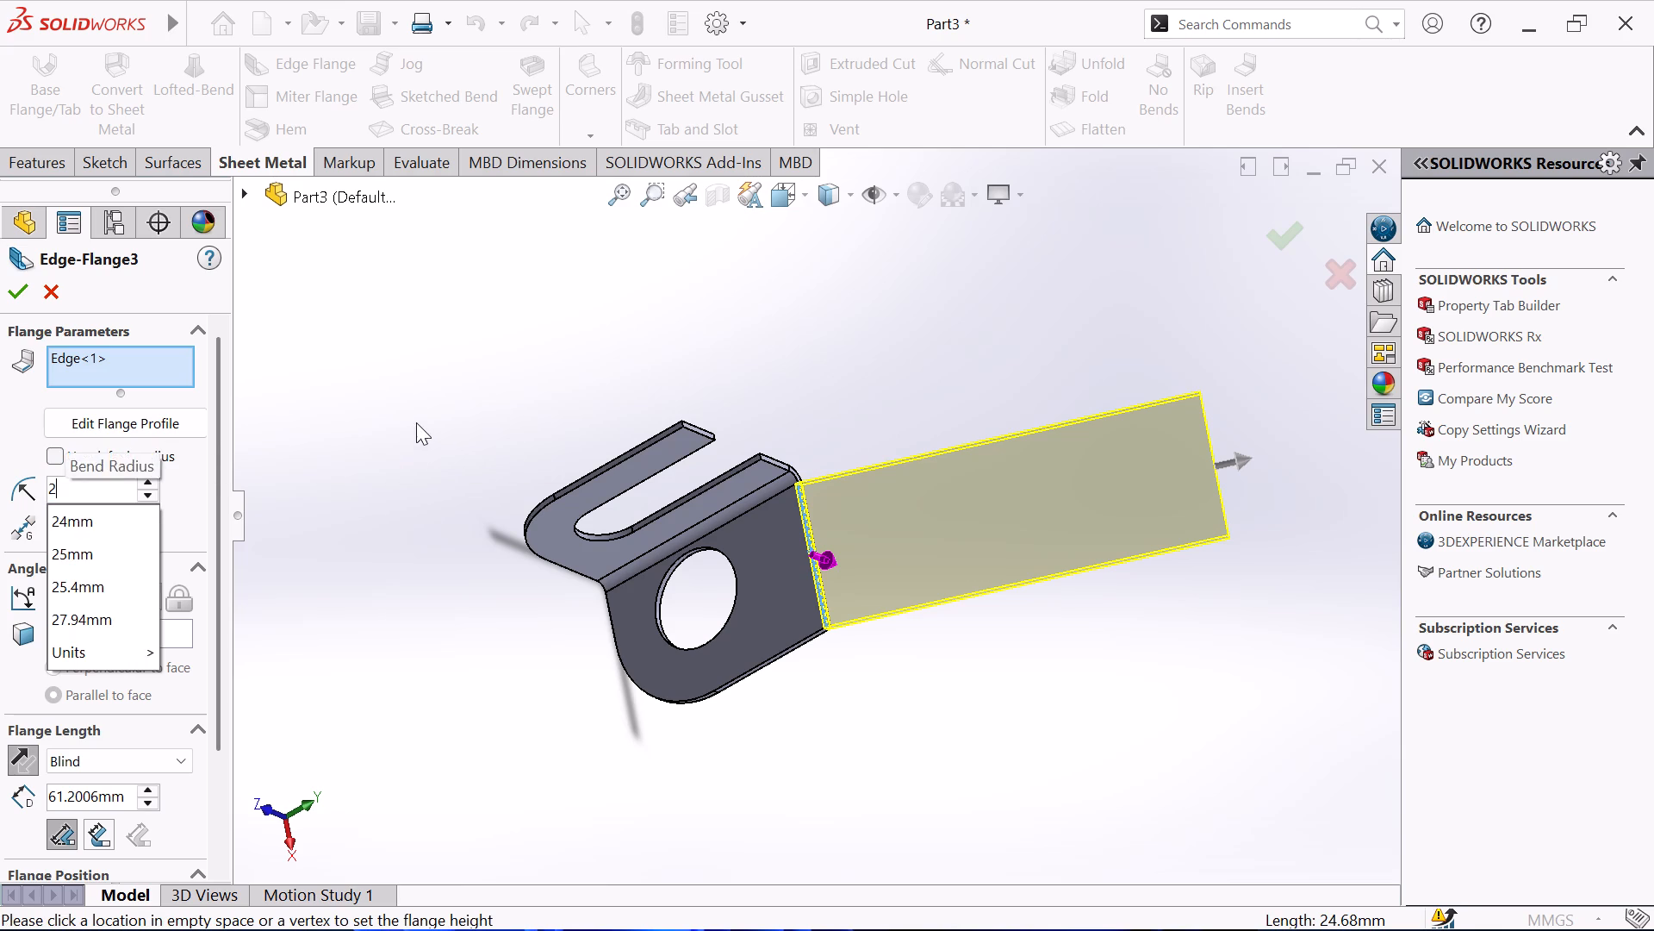
pyautogui.click(416, 422)
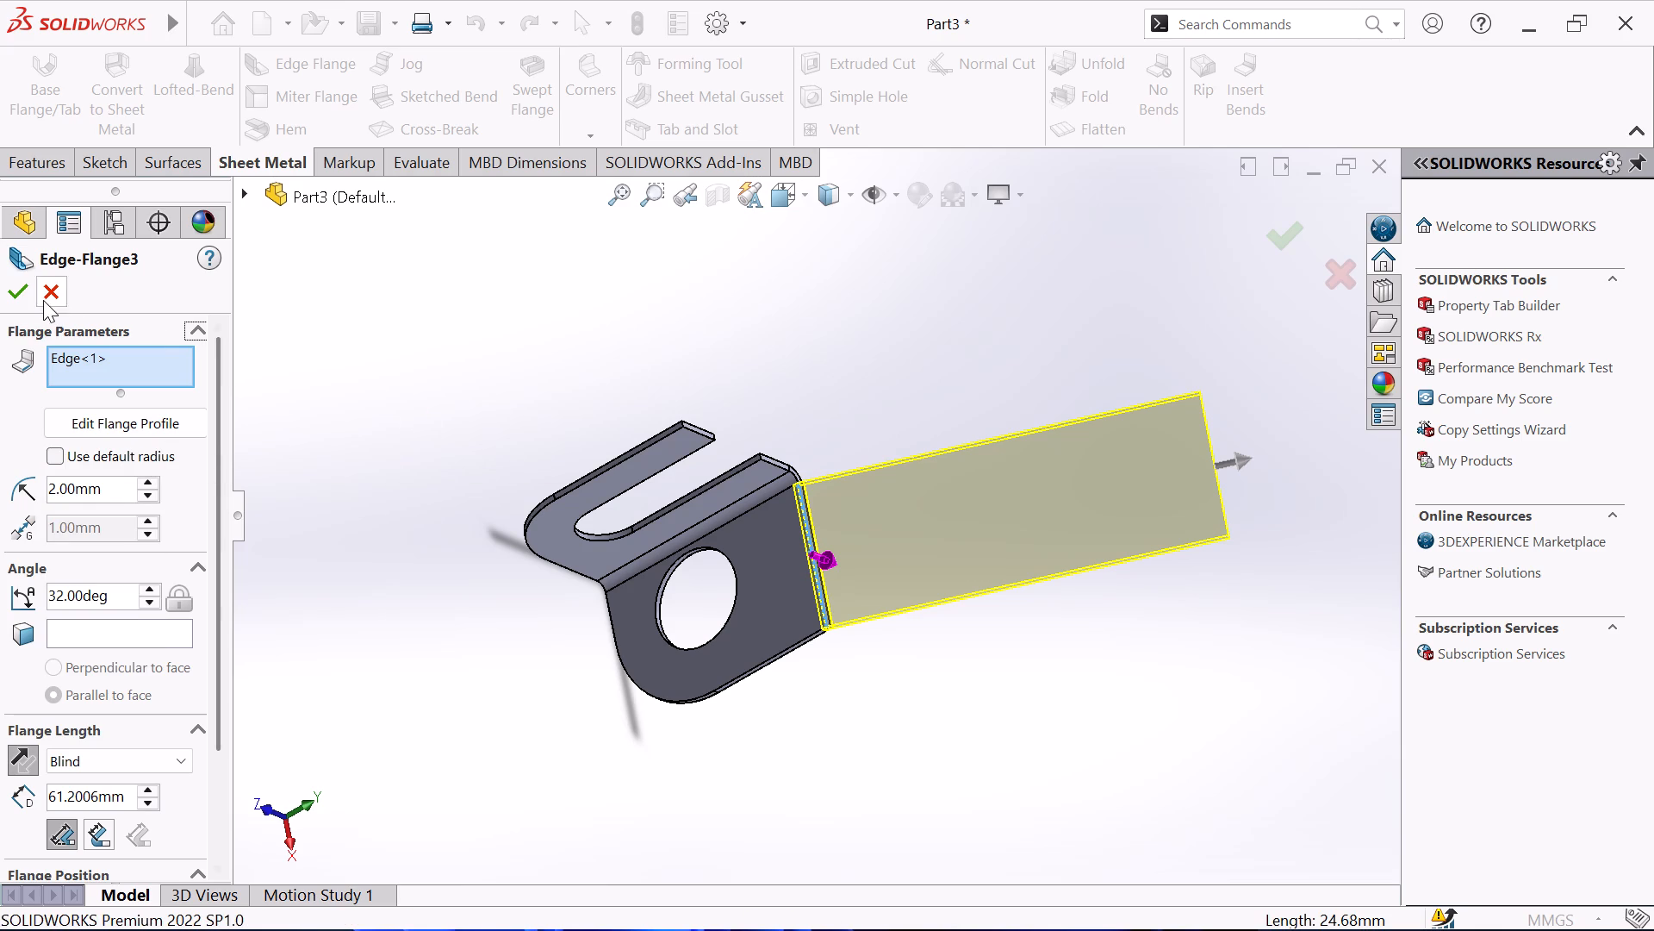
pyautogui.click(20, 303)
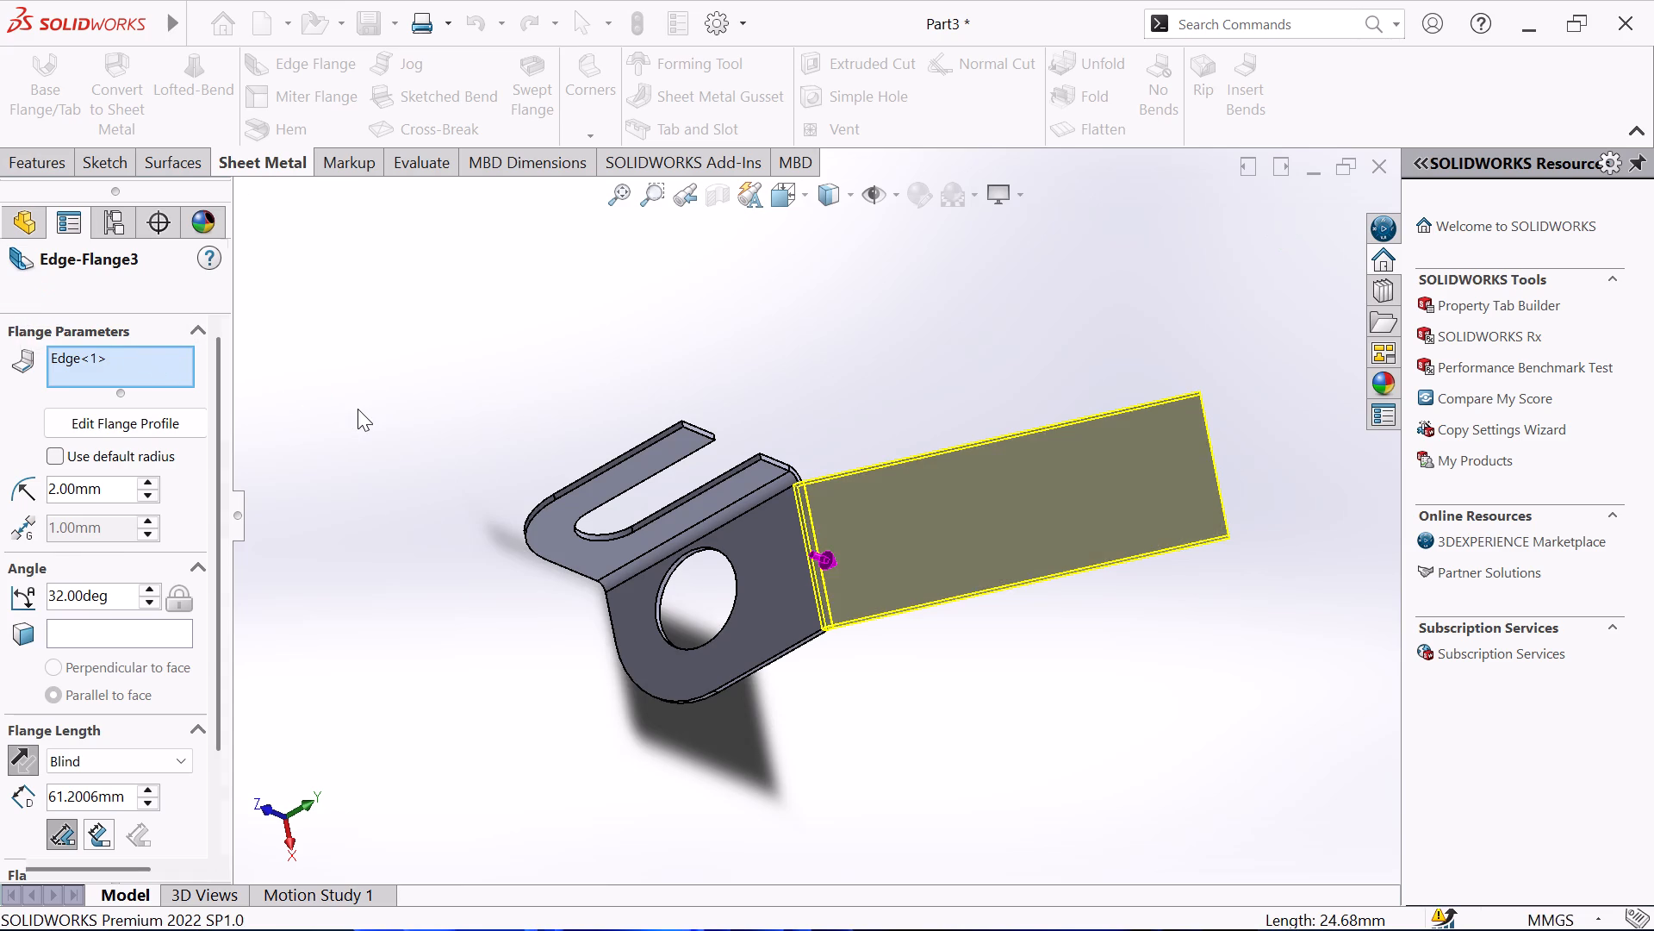
pyautogui.click(358, 409)
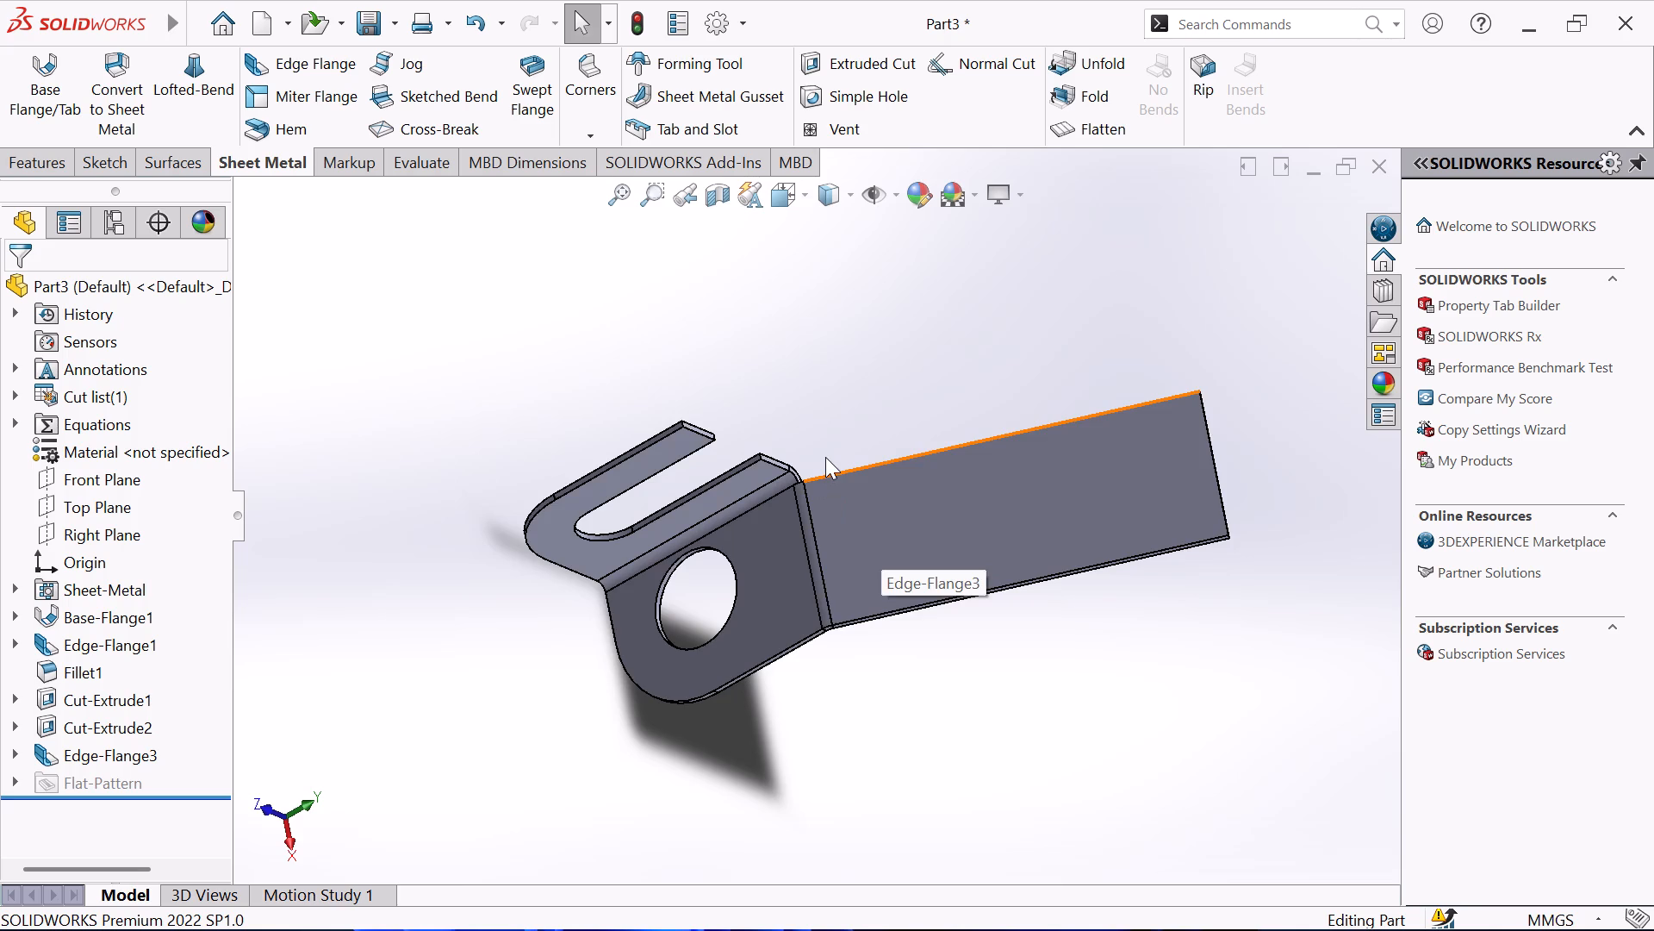
# Open a new sketch on the broad flat face of the angled edge flange.
pyautogui.moveTo(826, 455); pyautogui.dragTo(848, 301, button='middle')
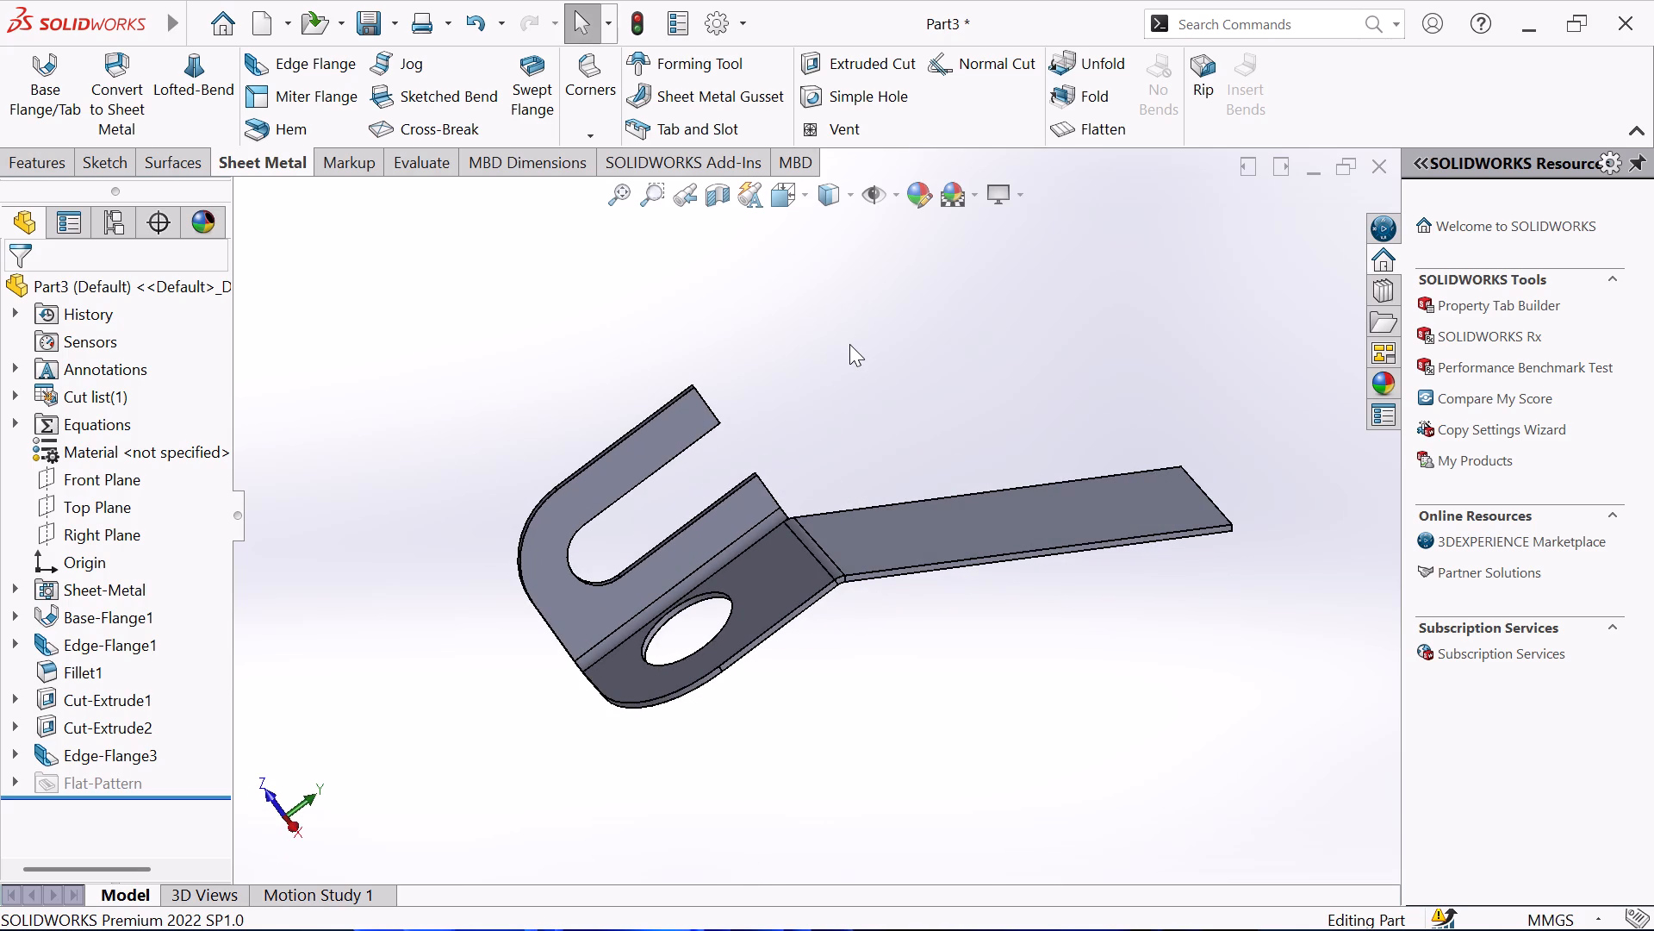
pyautogui.moveTo(849, 344); pyautogui.dragTo(636, 393, button='middle')
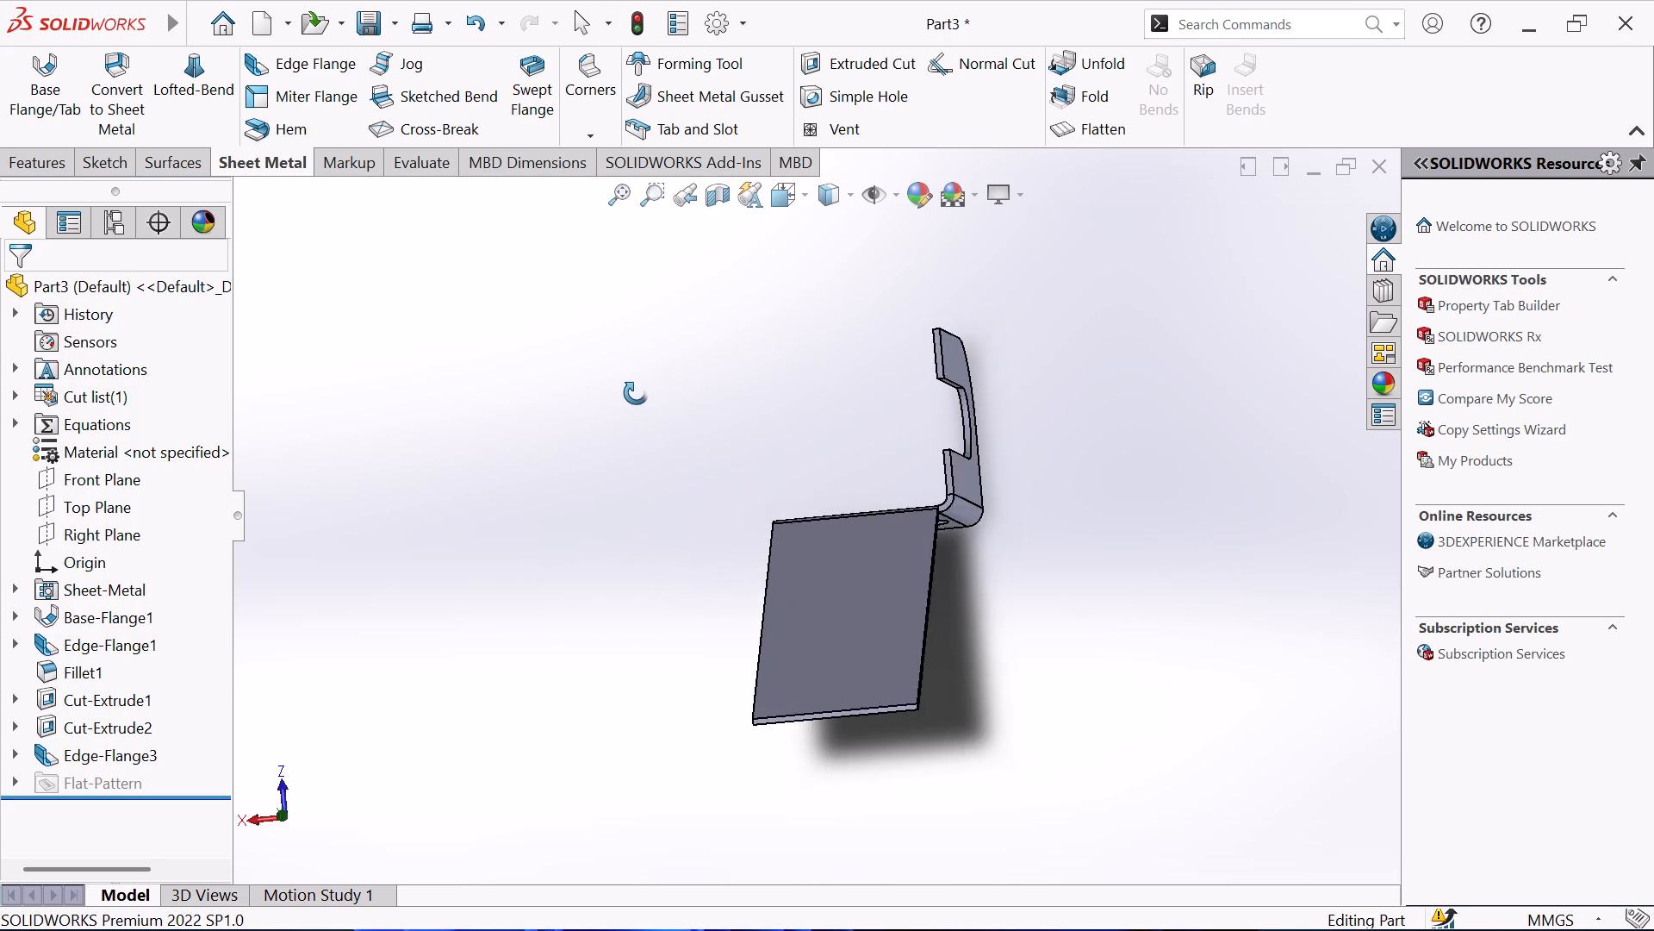
pyautogui.moveTo(636, 393); pyautogui.dragTo(846, 222, button='middle')
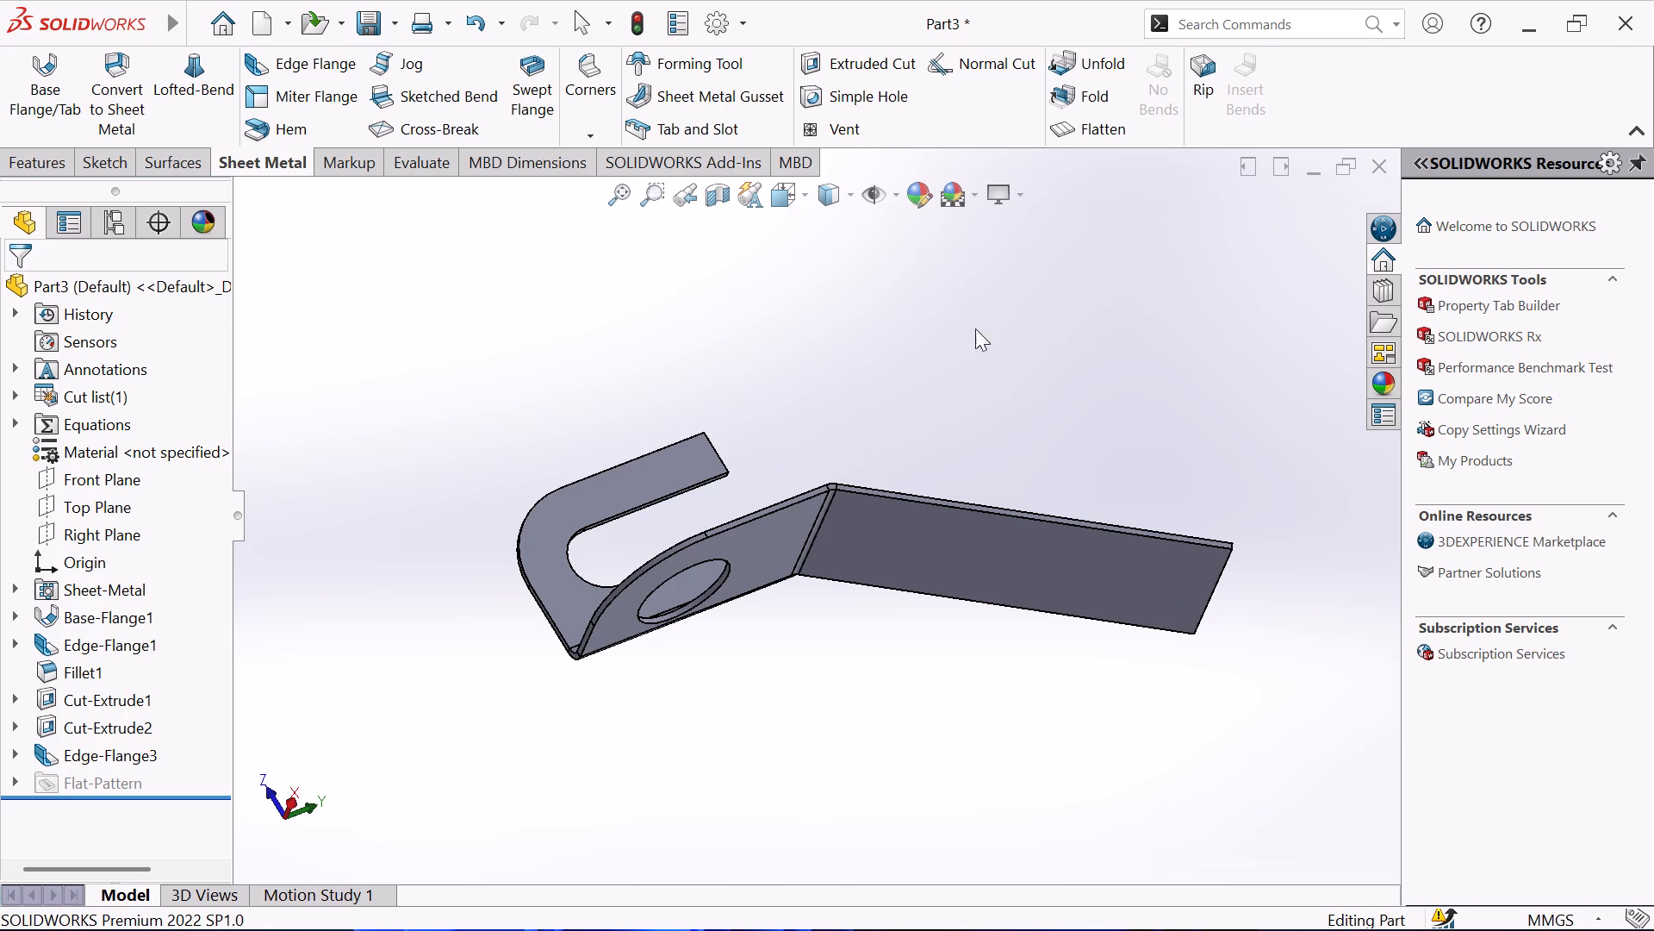
pyautogui.moveTo(961, 322); pyautogui.dragTo(913, 690, button='middle')
pyautogui.click(1015, 624)
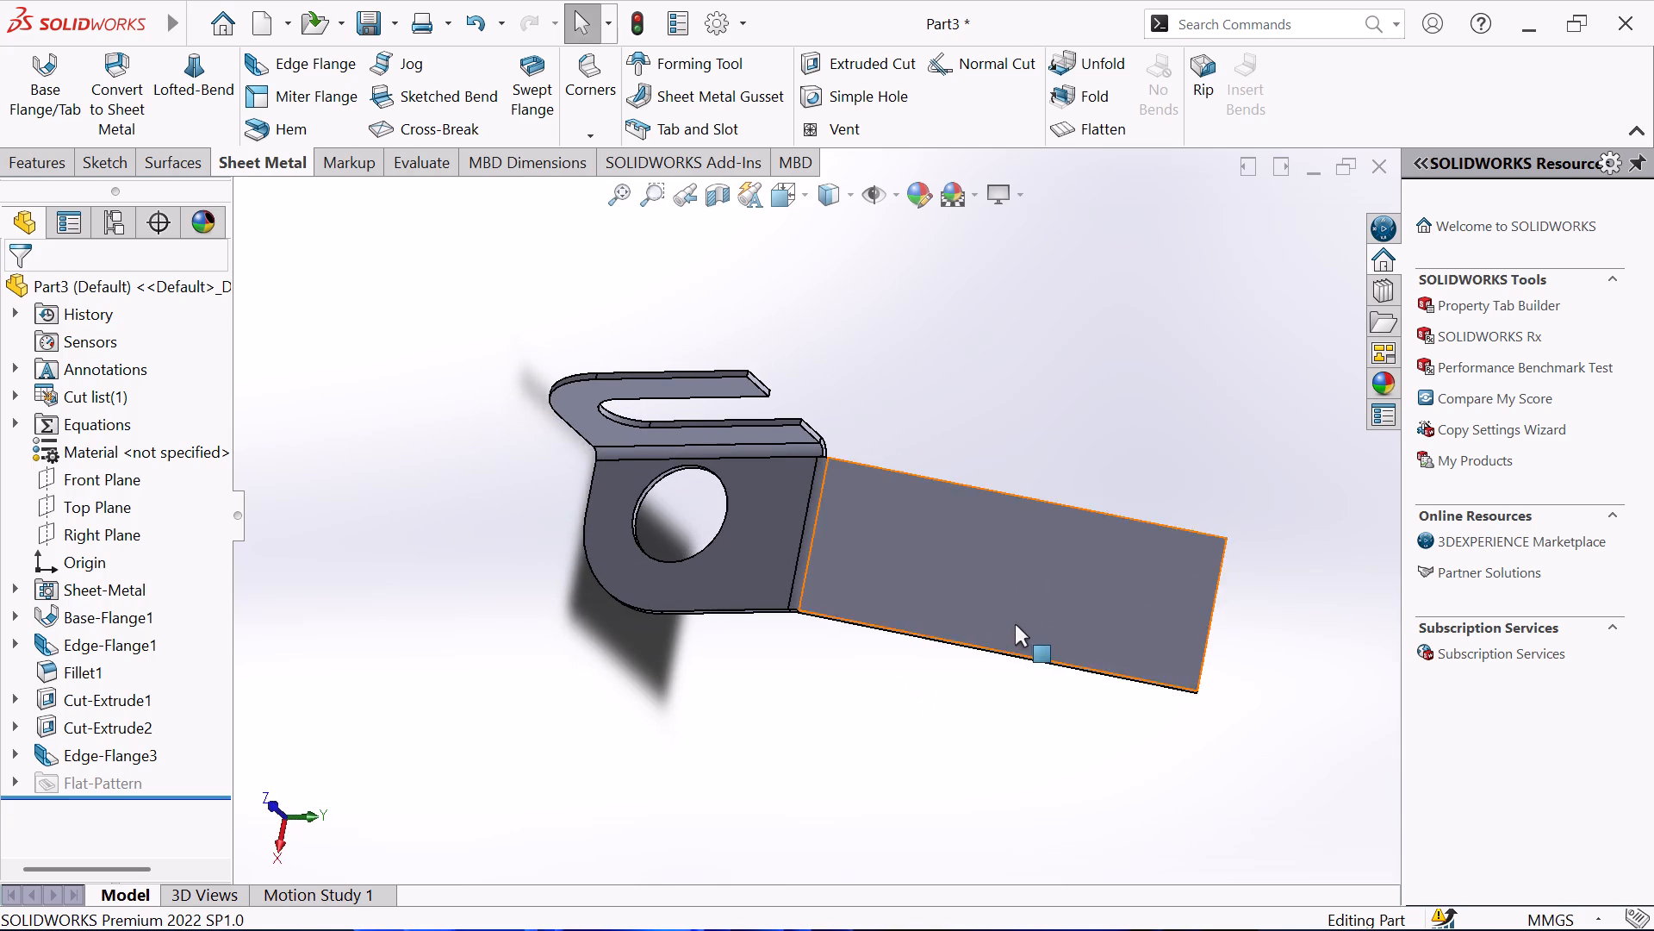
pyautogui.click(1120, 572)
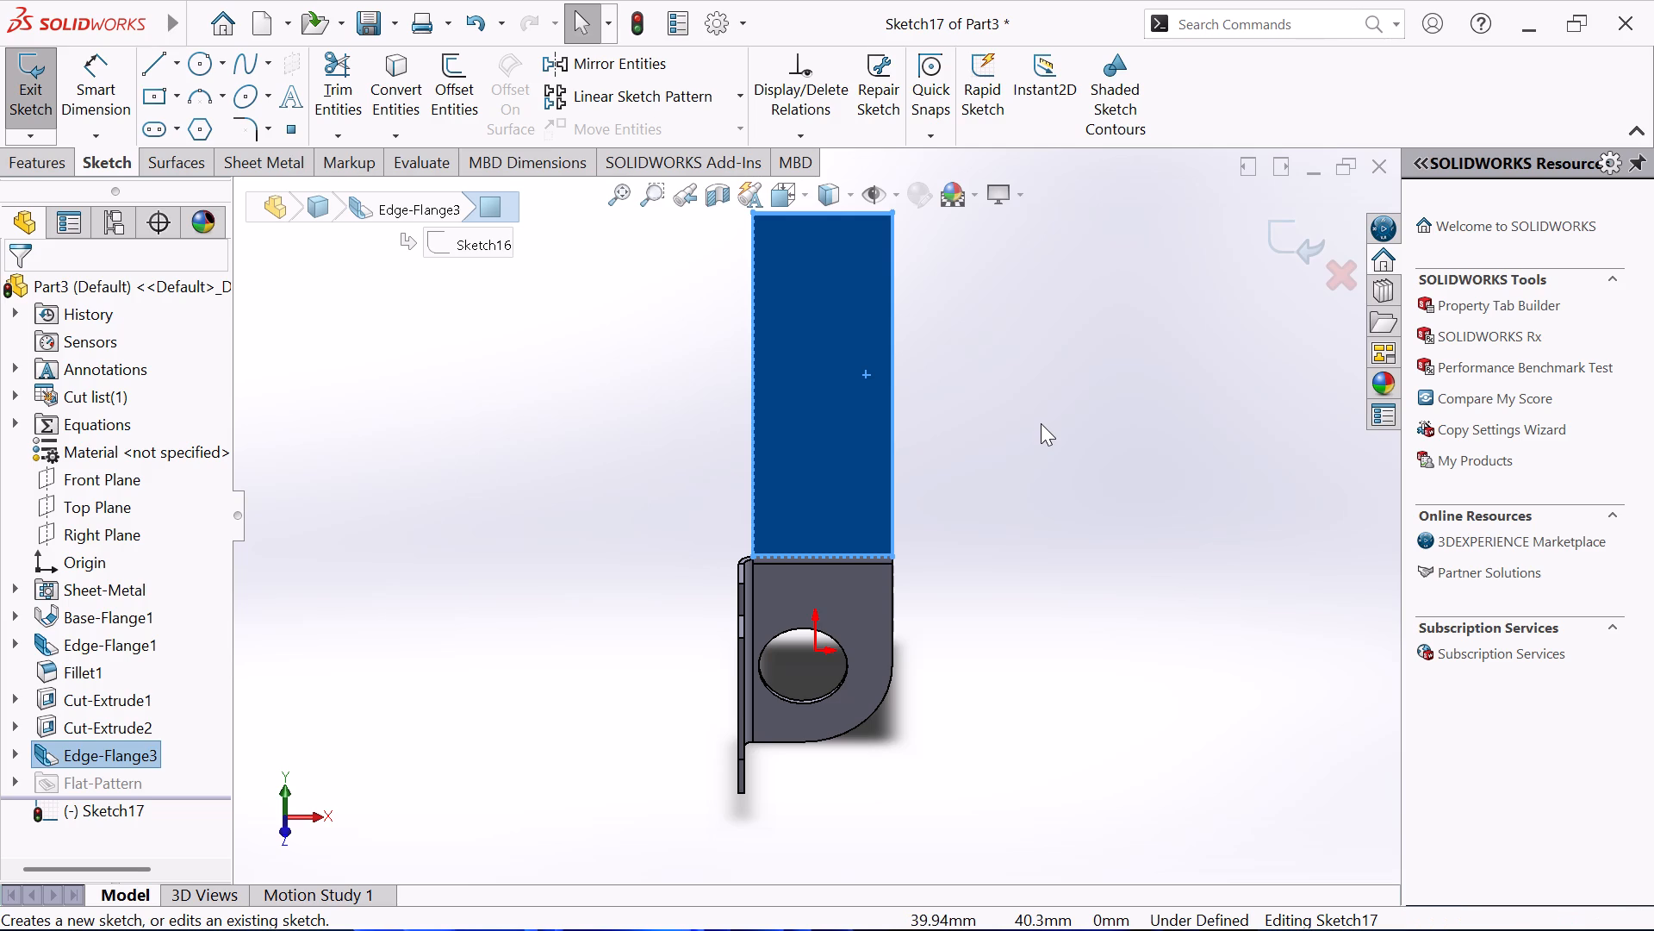
pyautogui.click(993, 357)
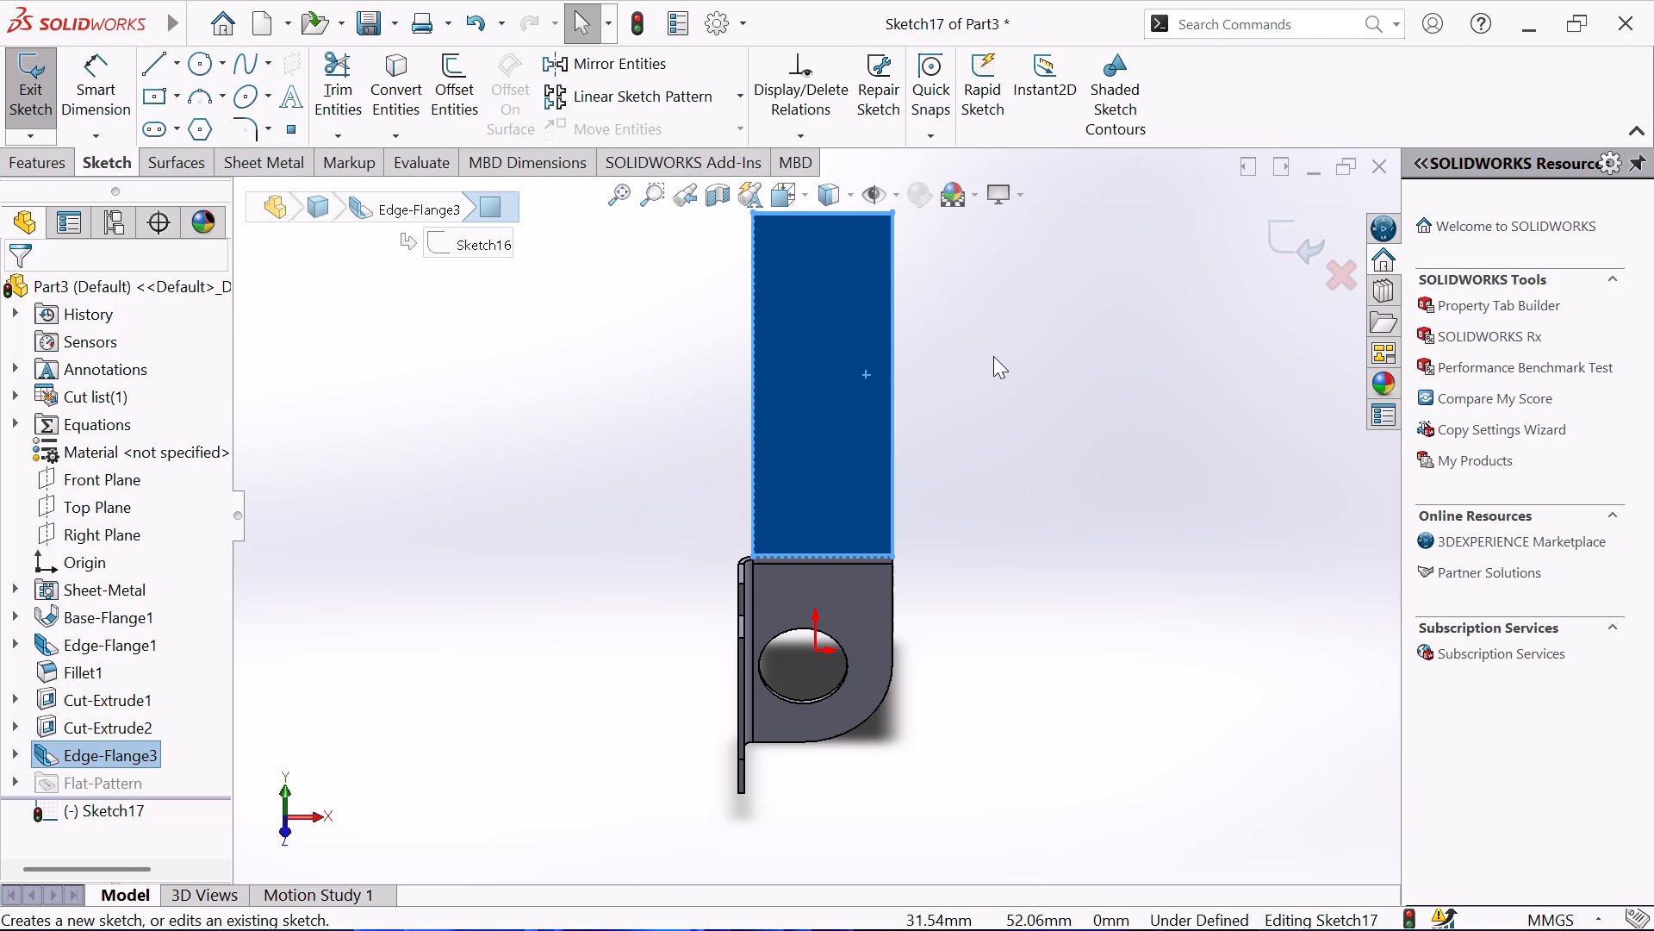
# Sketch a vertical centerline about 62 mm long from the midpoint of the flange's free end edge to the far bend line.
pyautogui.scroll(1, 919, 249)
pyautogui.scroll(-3, 863, 240)
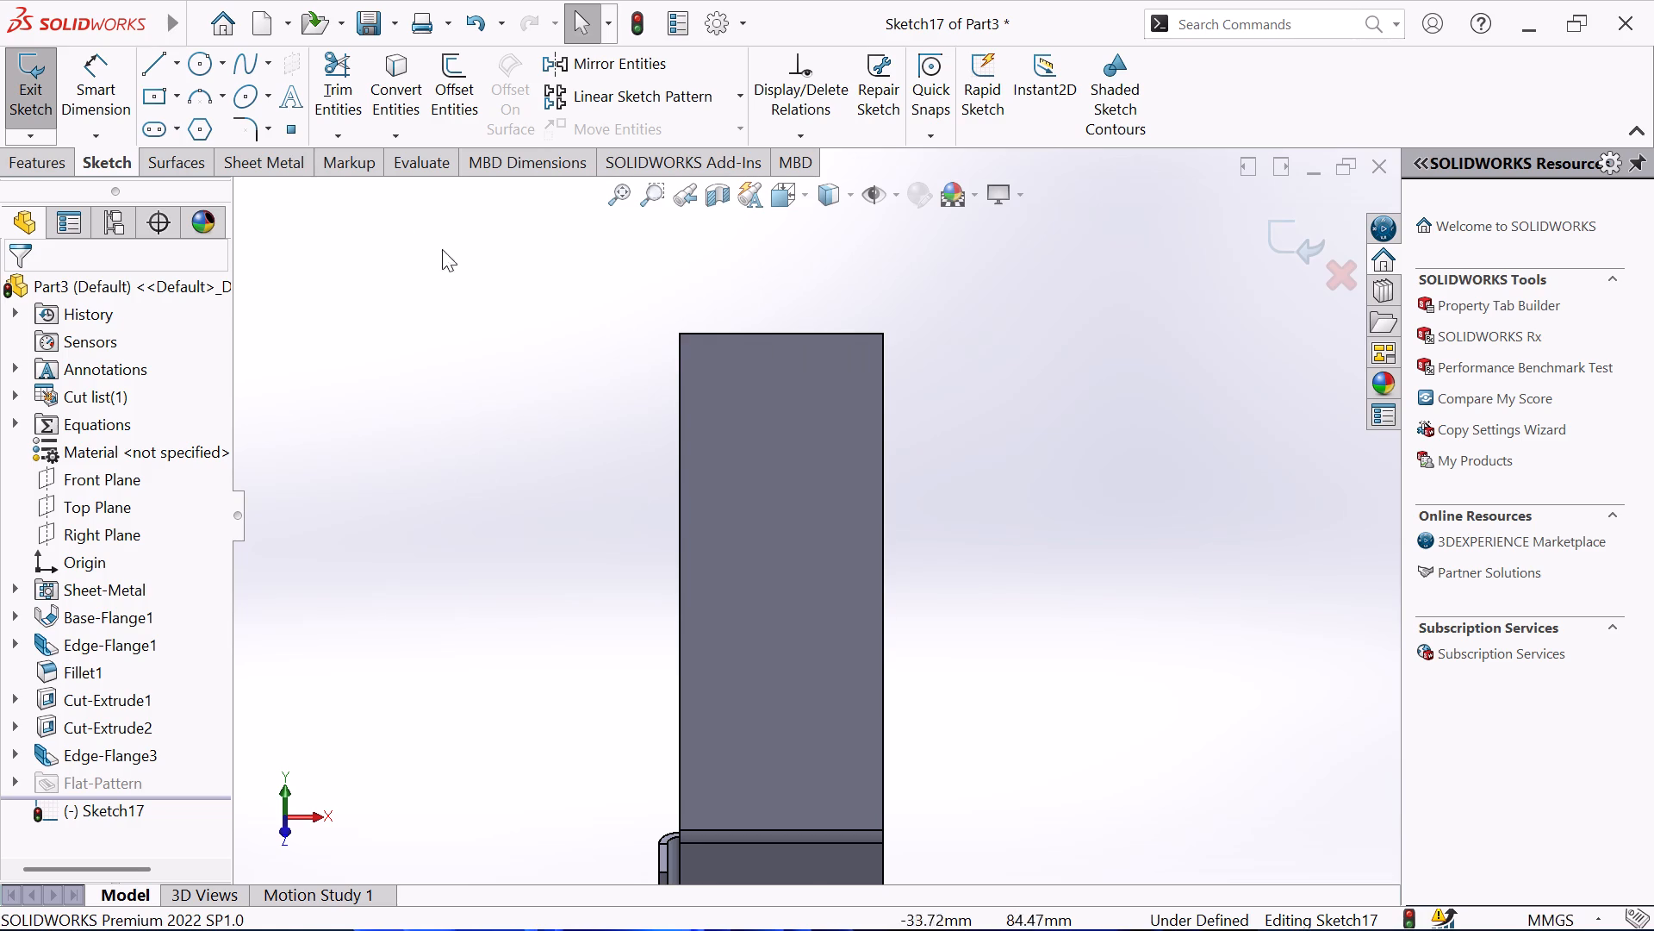
pyautogui.click(181, 56)
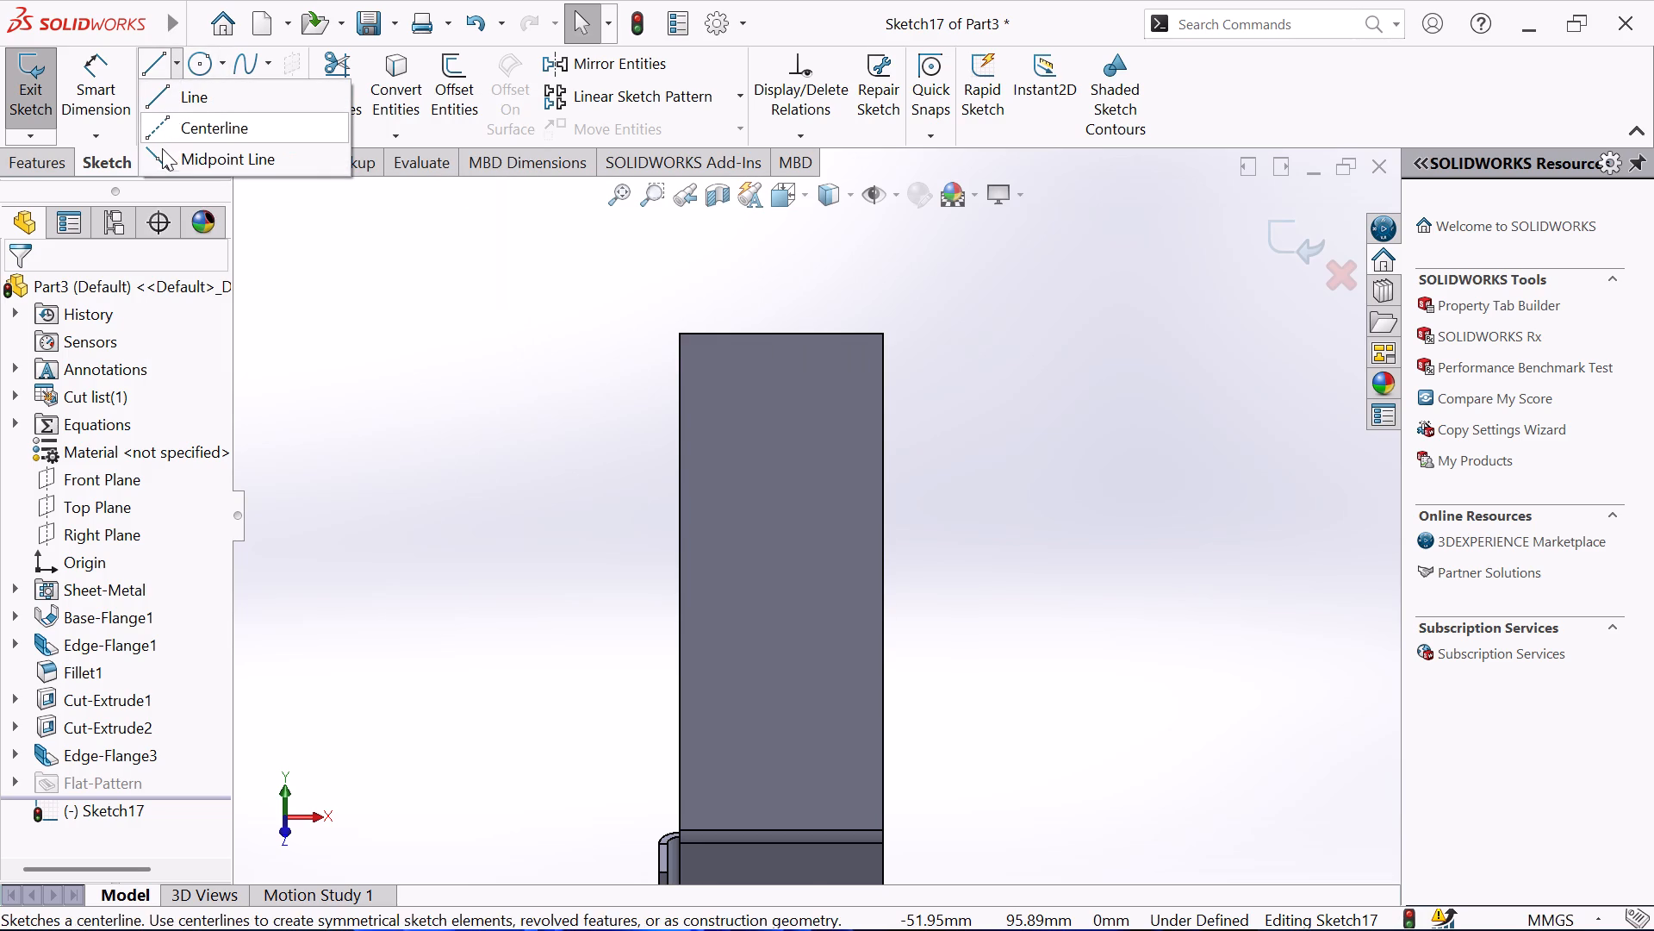
pyautogui.click(152, 128)
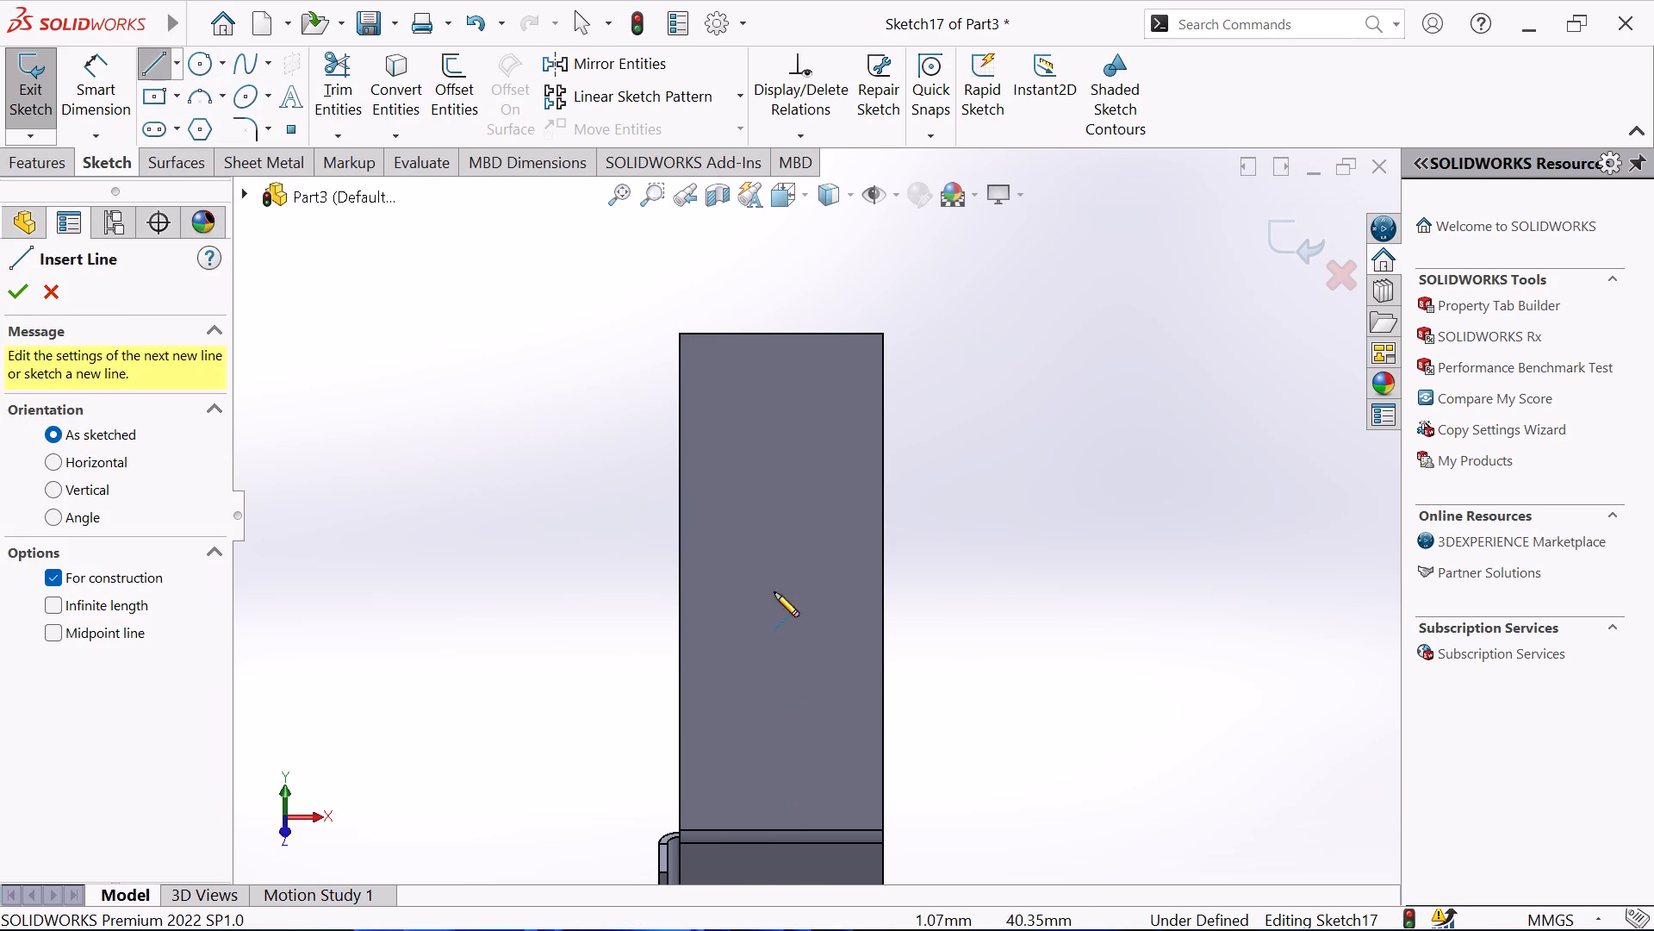
pyautogui.click(777, 332)
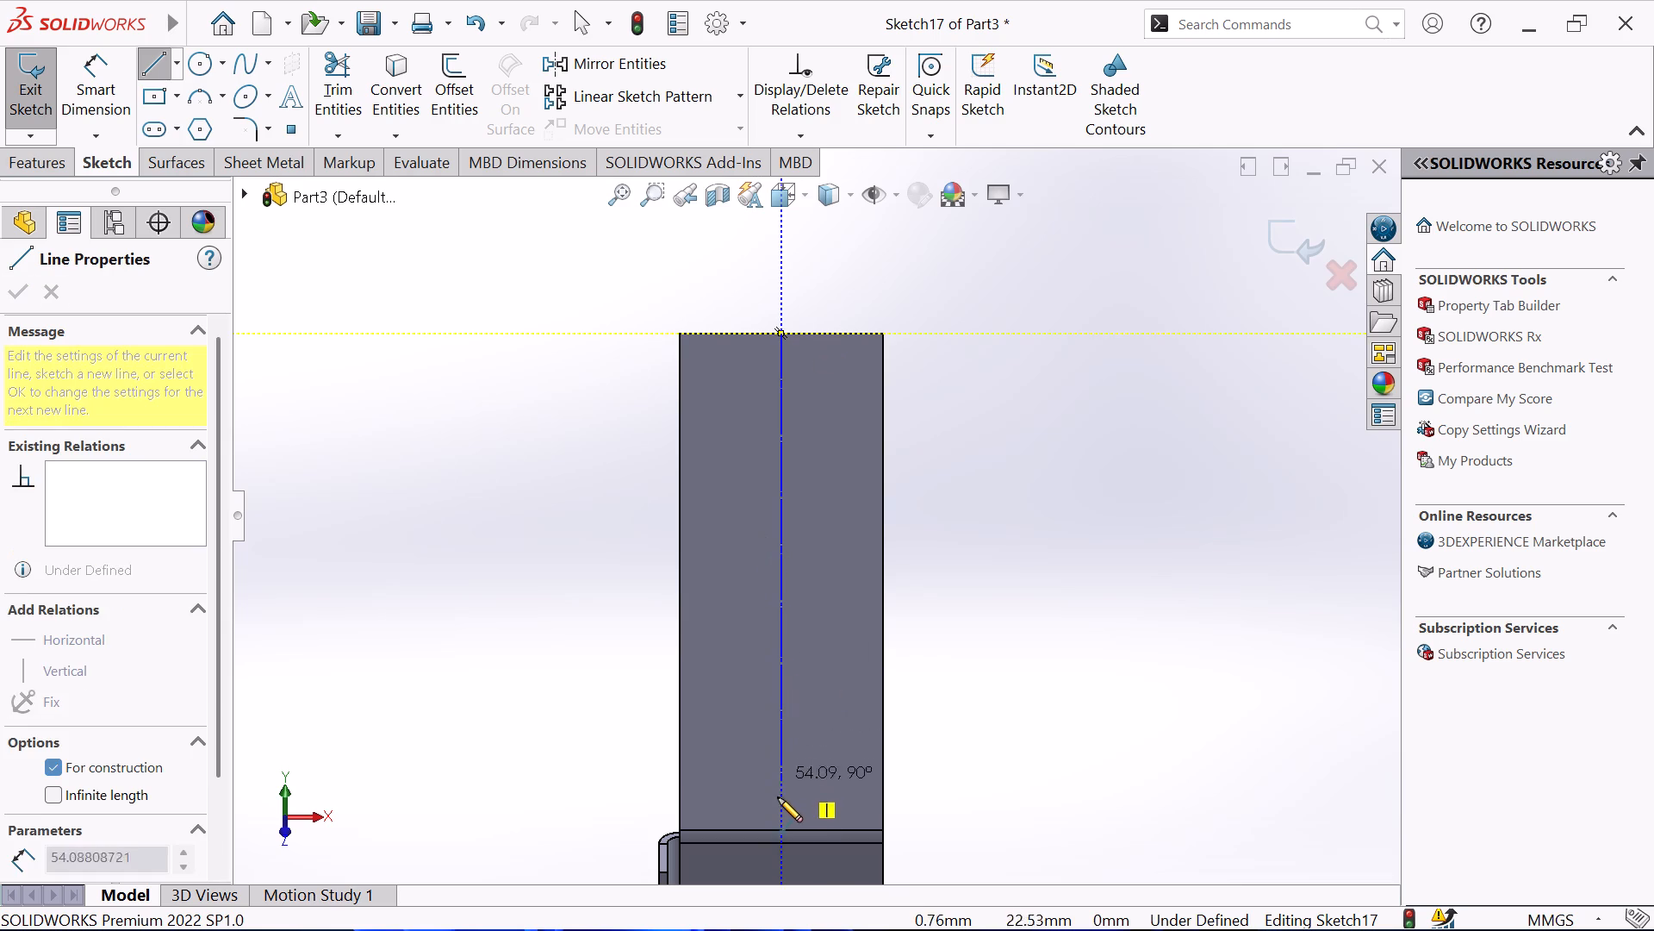
pyautogui.click(780, 844)
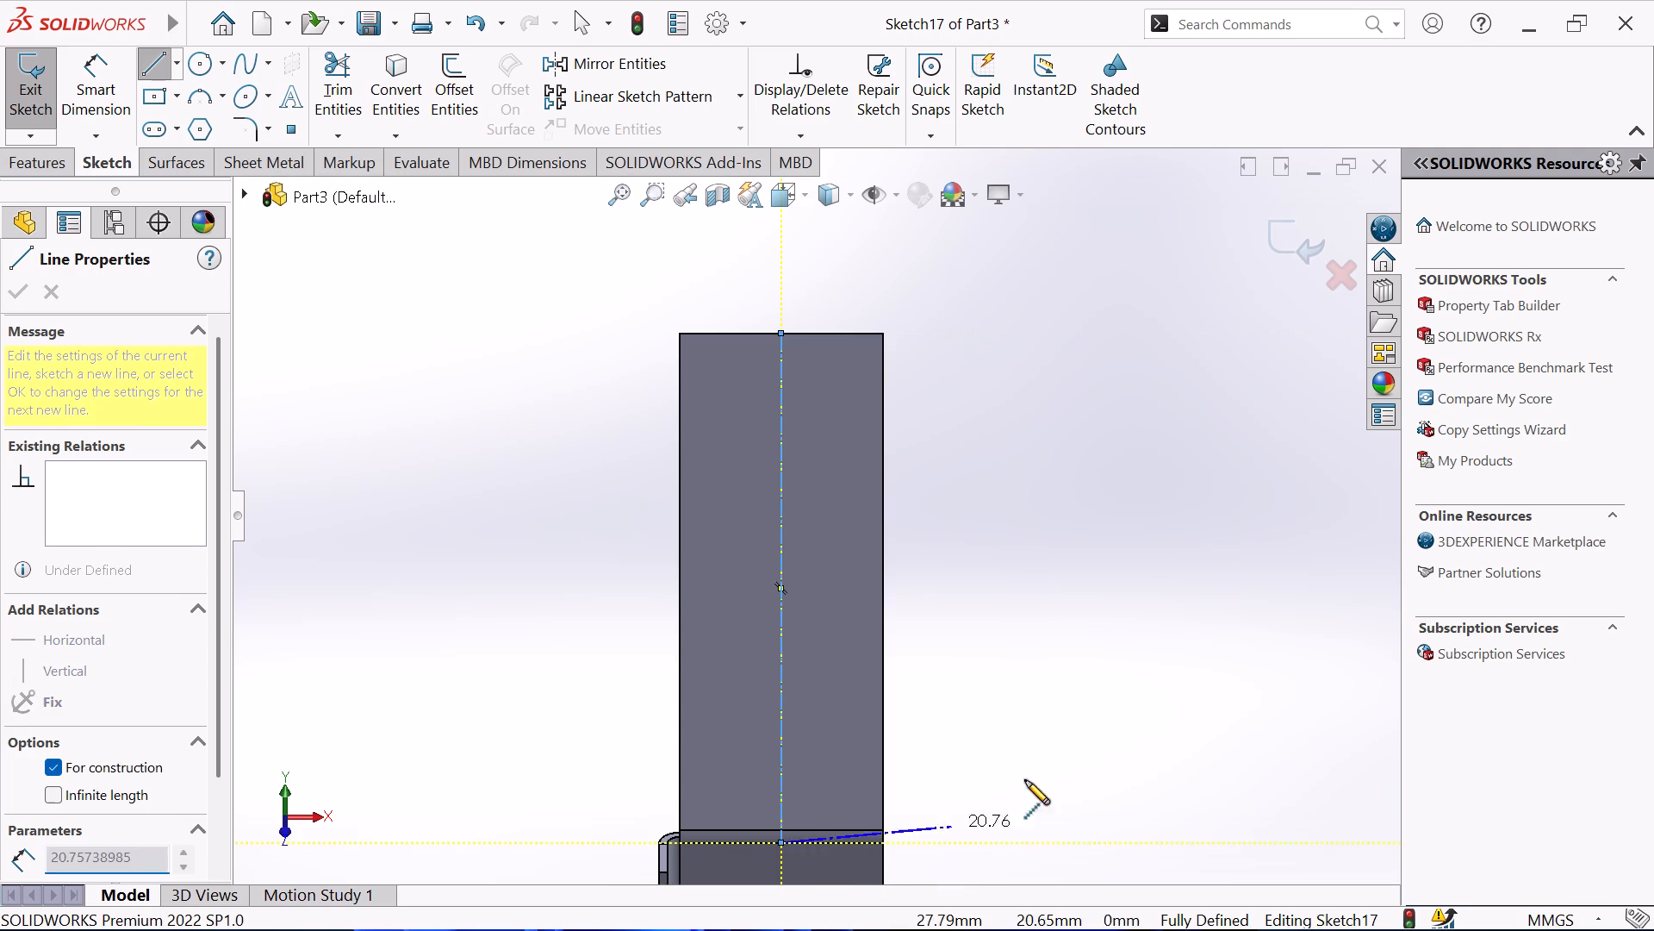
pyautogui.rightClick(1067, 713)
pyautogui.click(1149, 602)
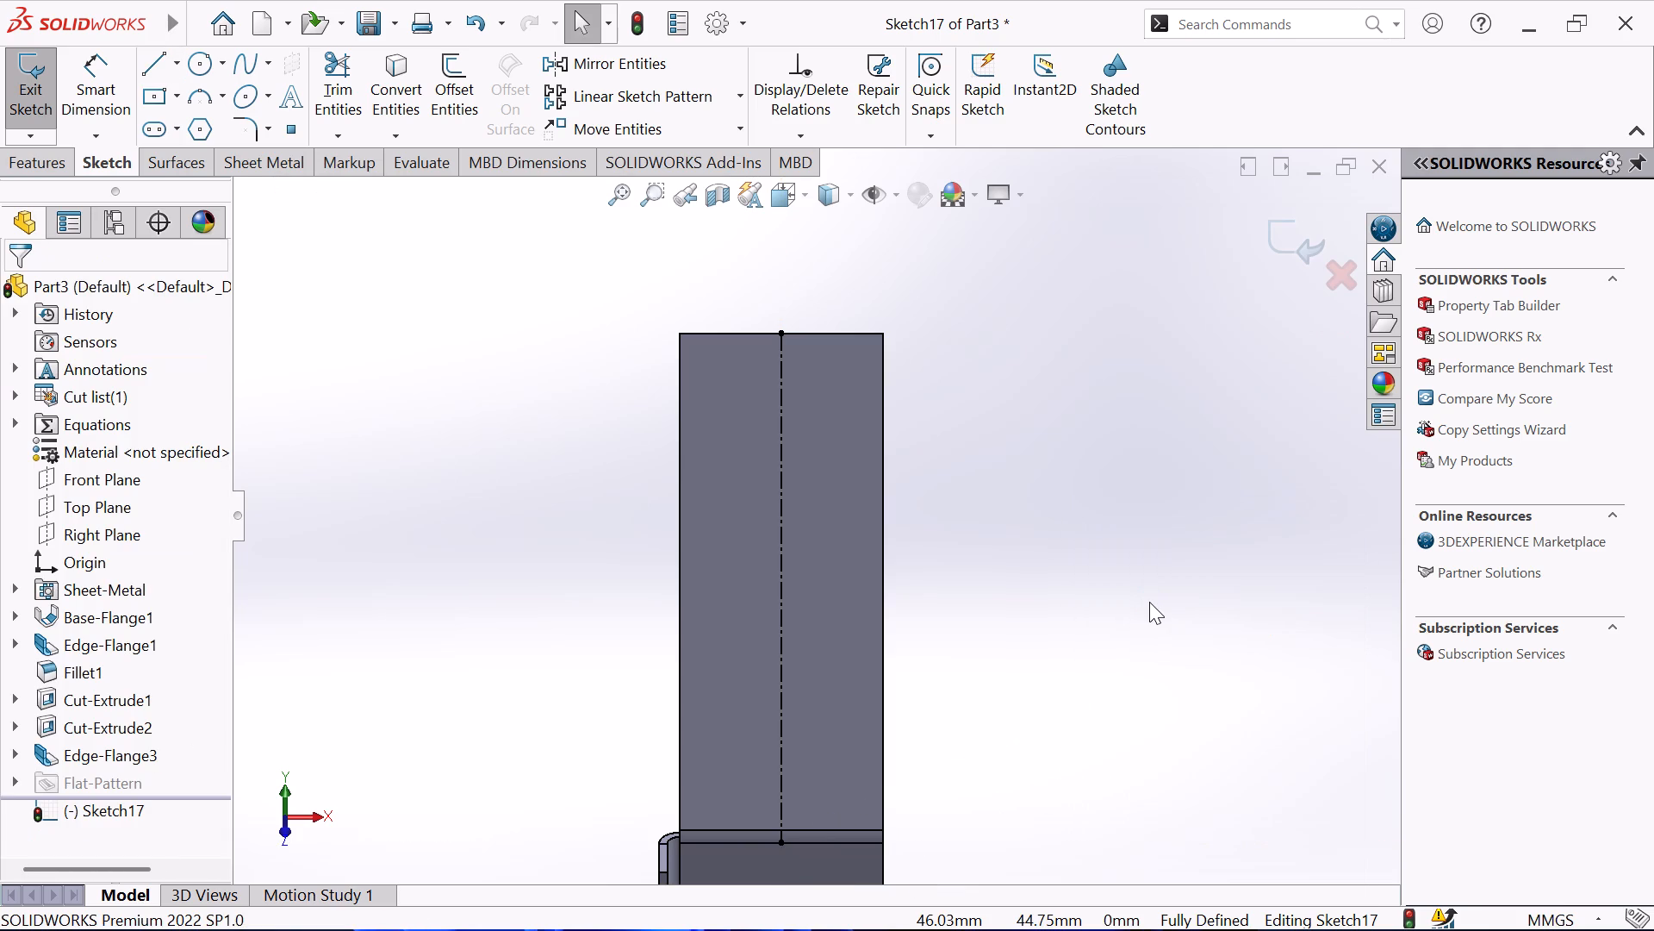
# Sketch a circle about 22.5 mm in diameter, centred on the centerline near the flange's free end.
pyautogui.click(193, 62)
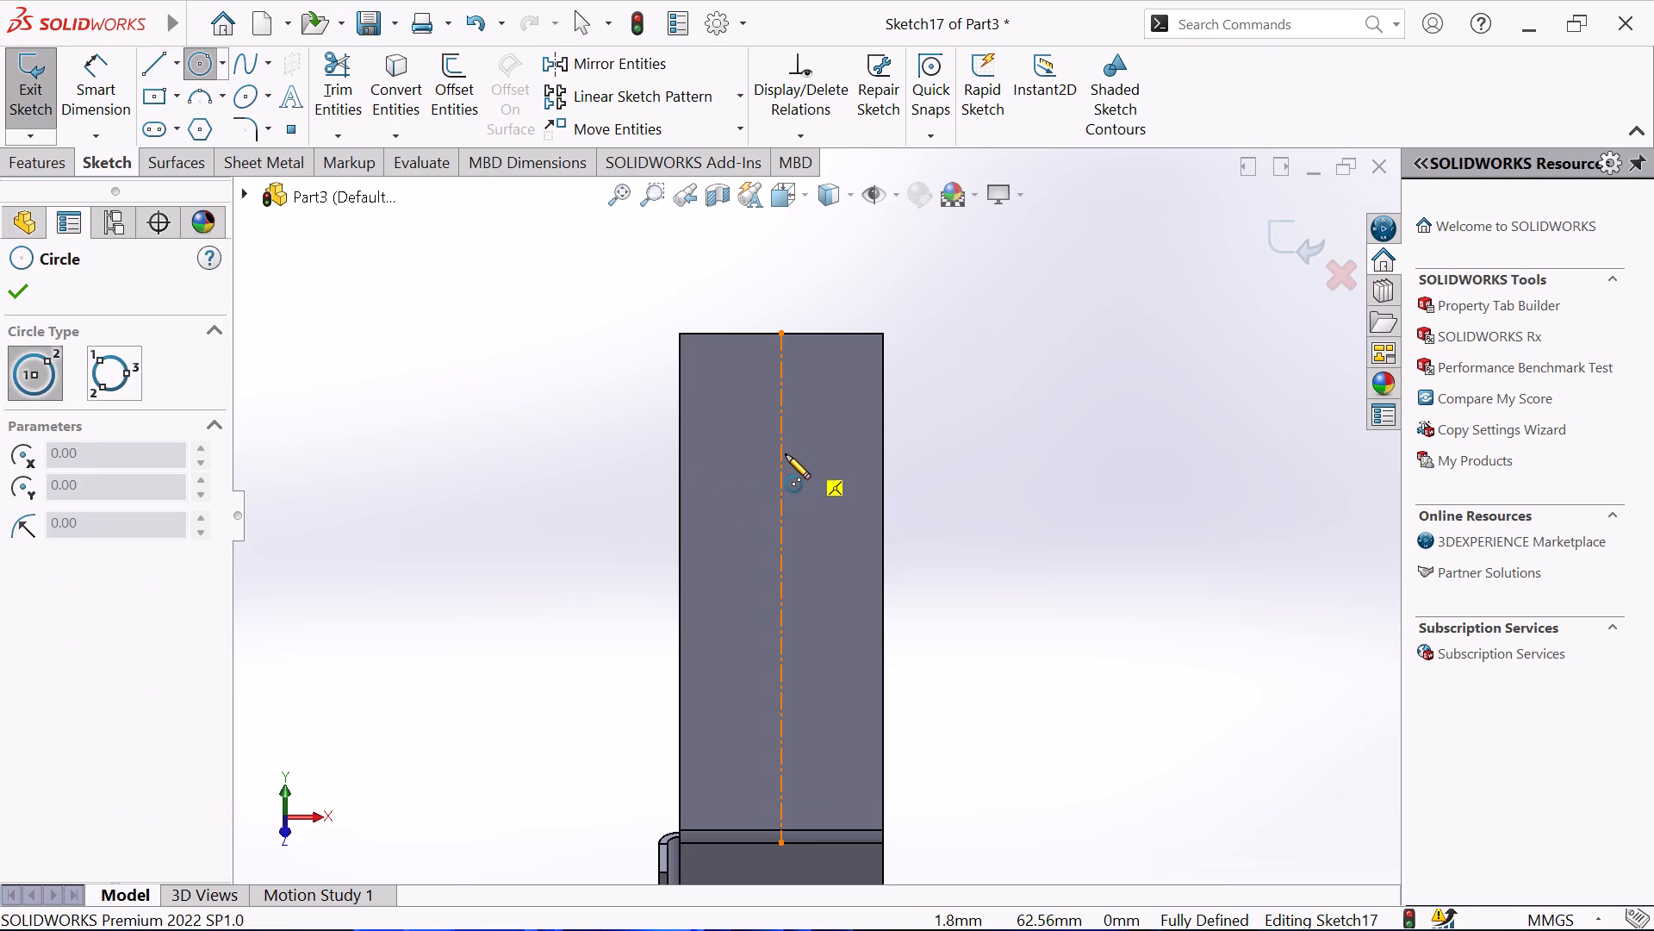
pyautogui.click(782, 452)
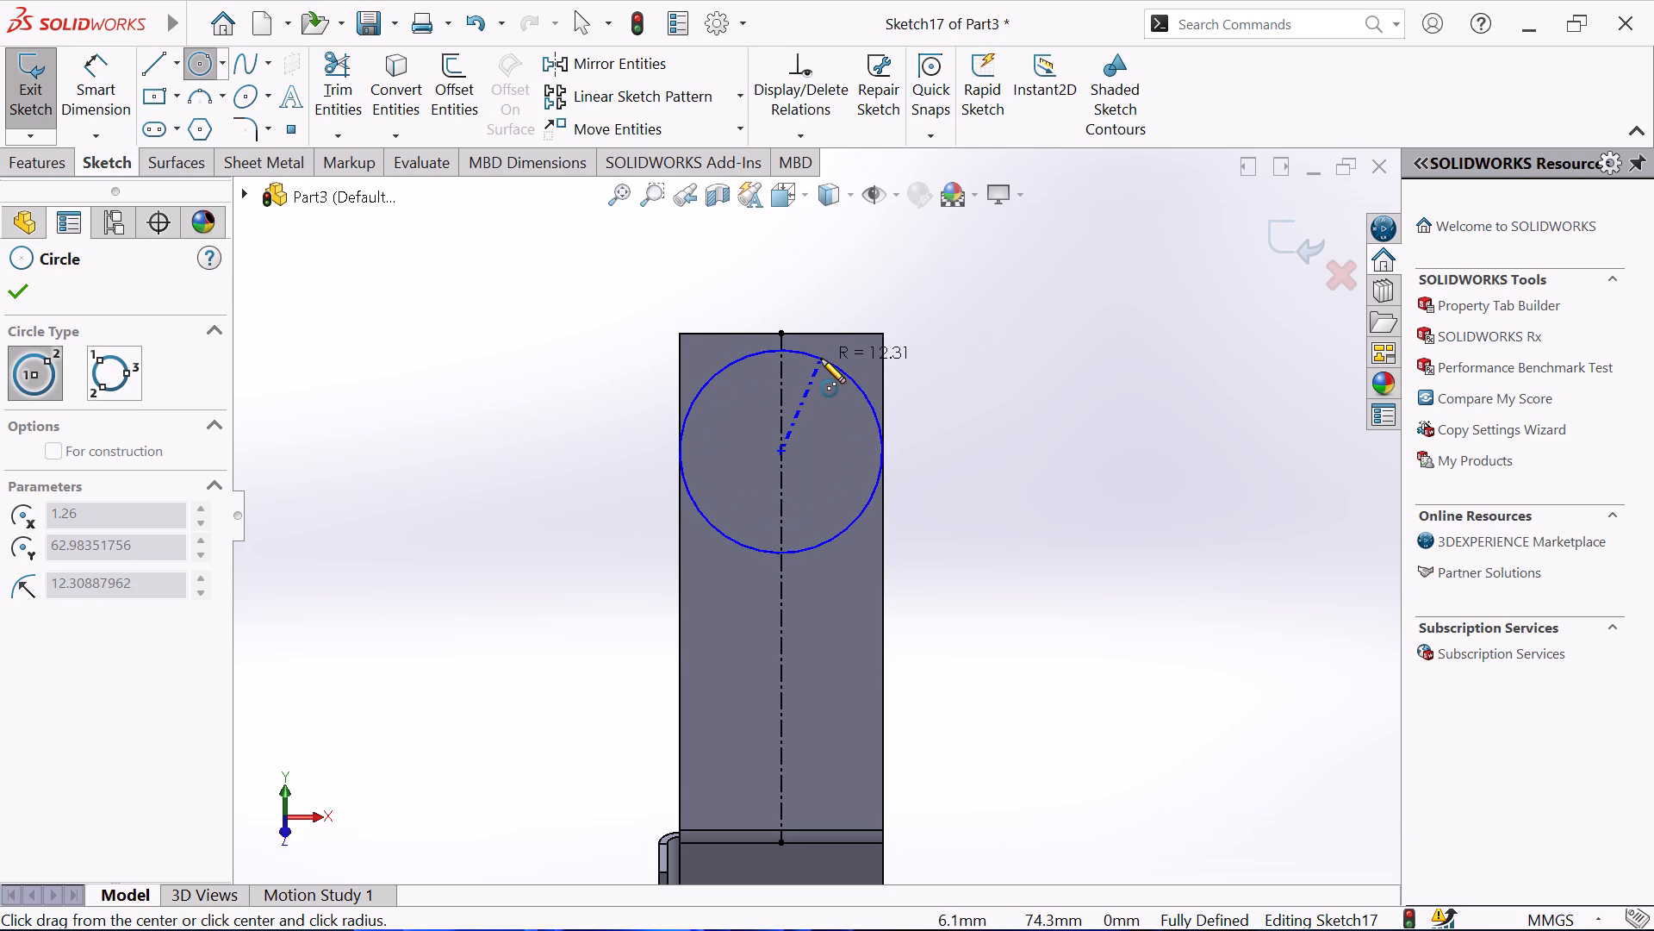
pyautogui.click(821, 368)
pyautogui.rightClick(945, 358)
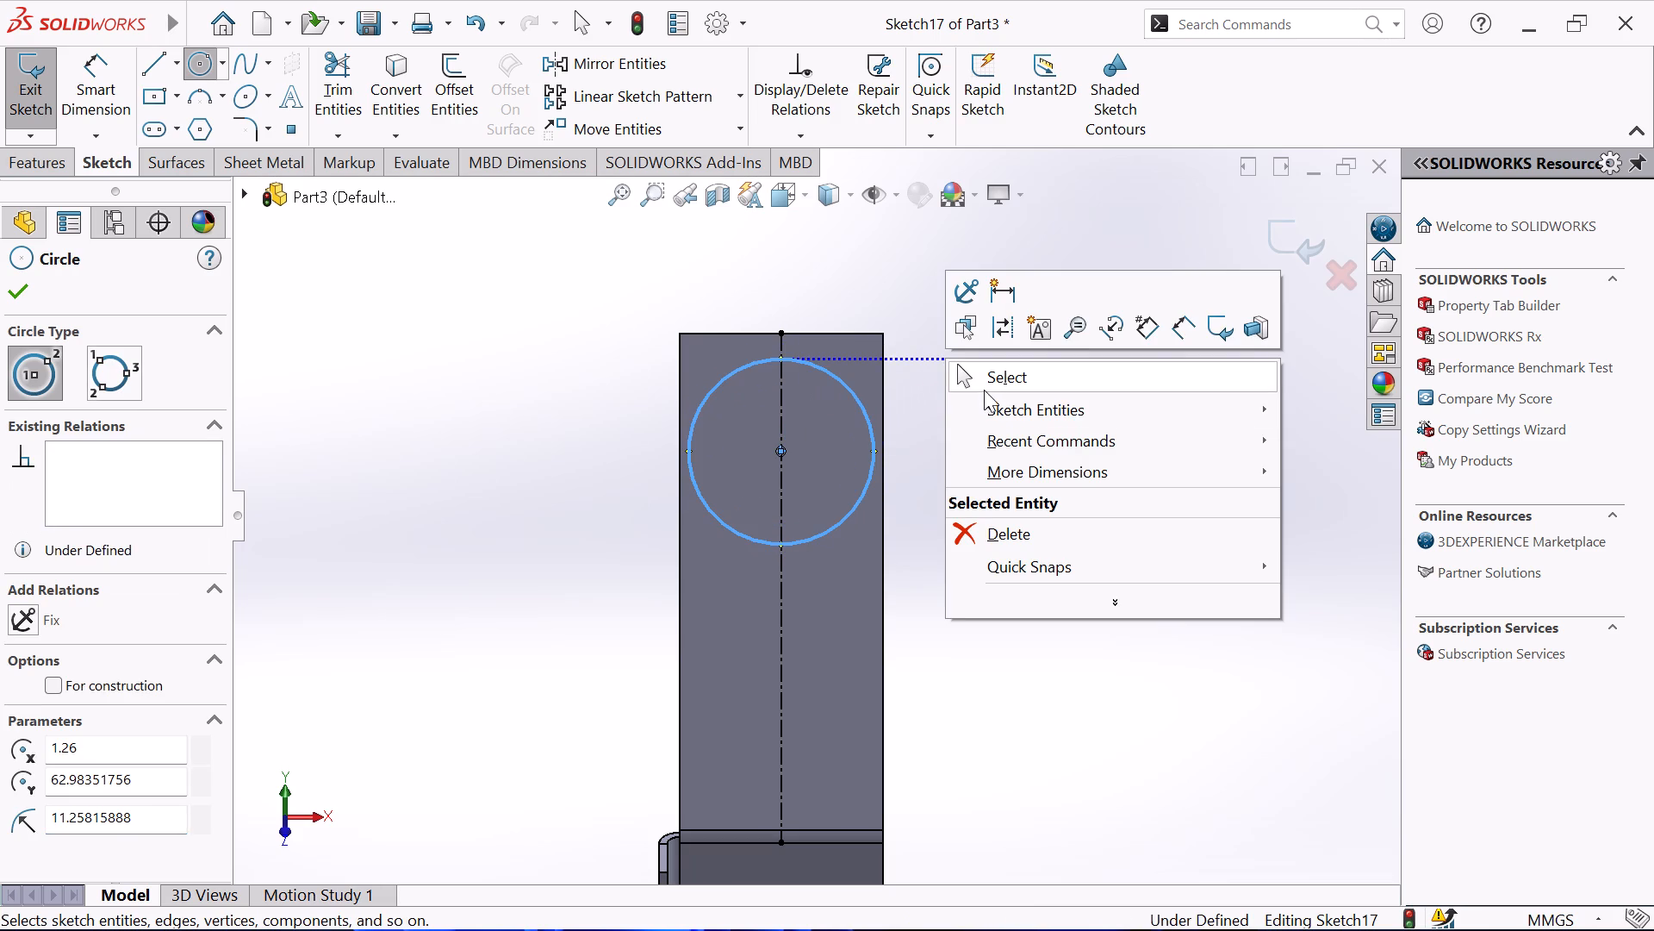
pyautogui.click(986, 383)
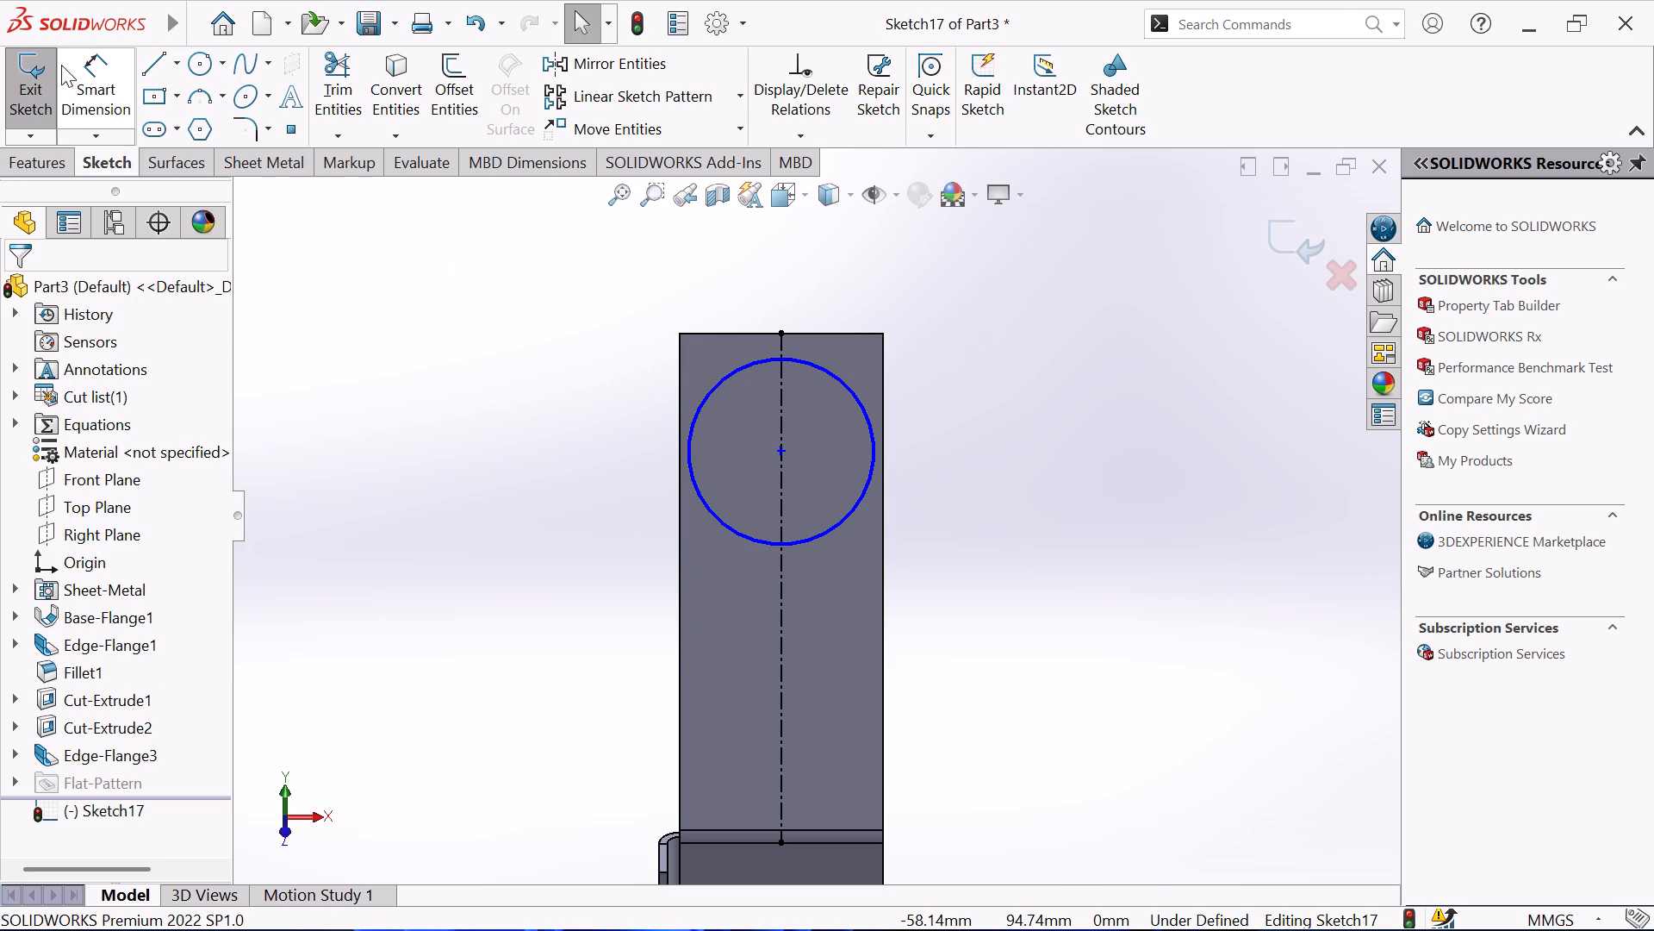
# Dimension the circle's diameter, placing the dimension beside the flange.
pyautogui.click(104, 70)
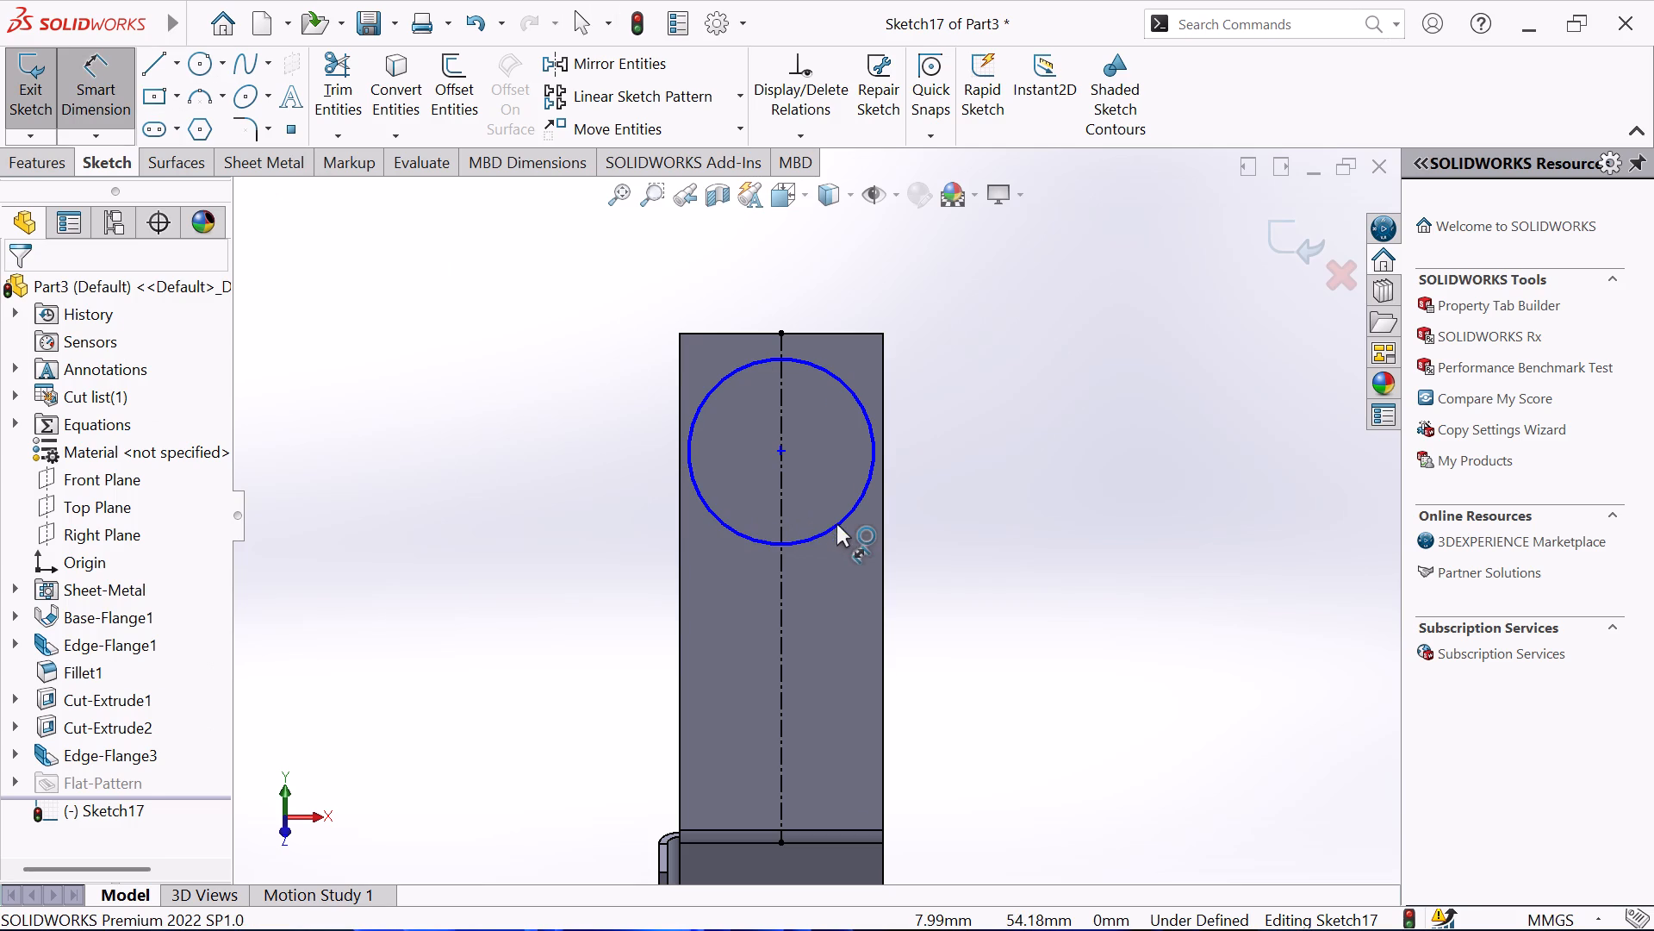
pyautogui.click(836, 524)
pyautogui.click(957, 423)
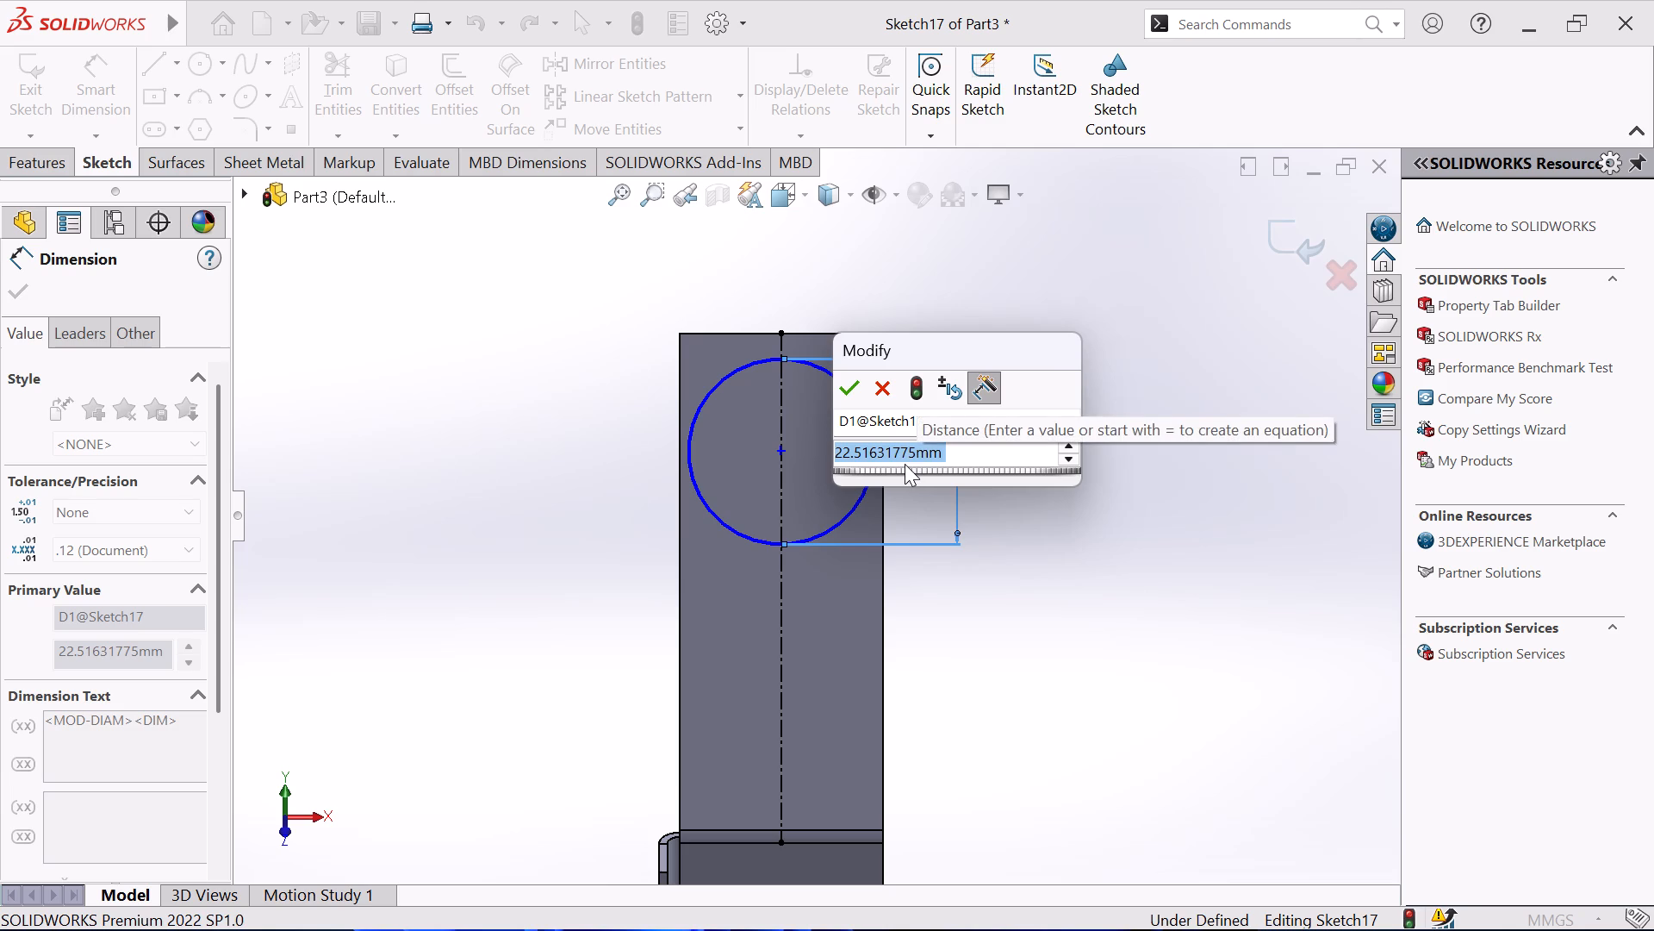
pyautogui.click(850, 395)
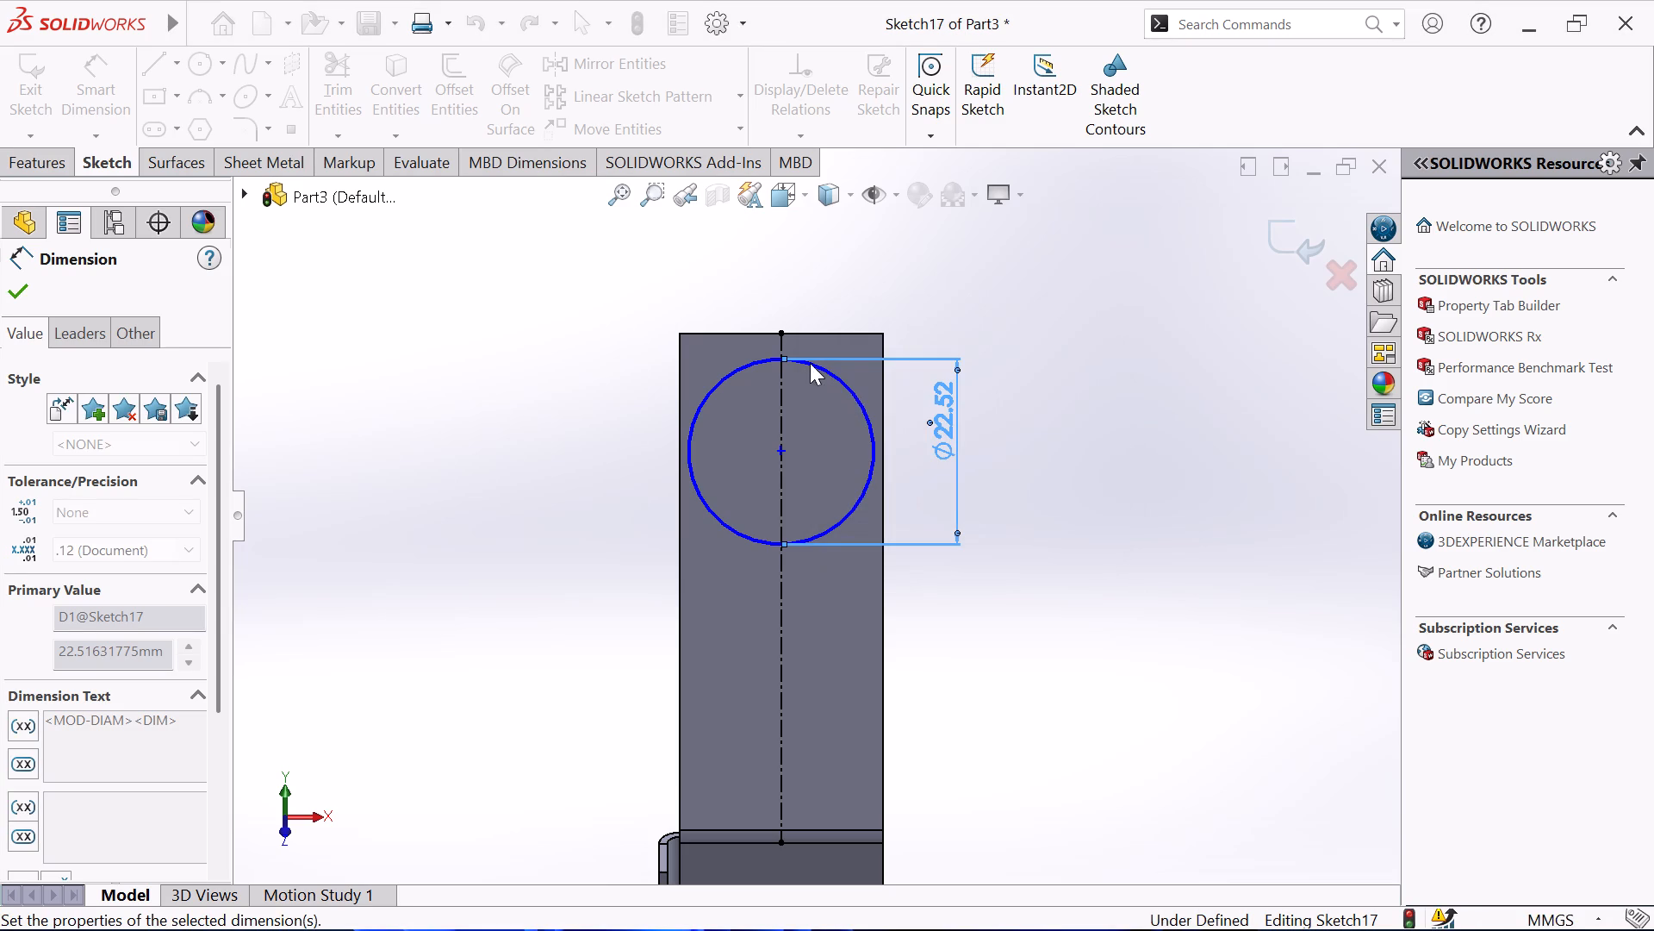
# Make the circle tangent to the flange's free end edge.
pyautogui.click(811, 366)
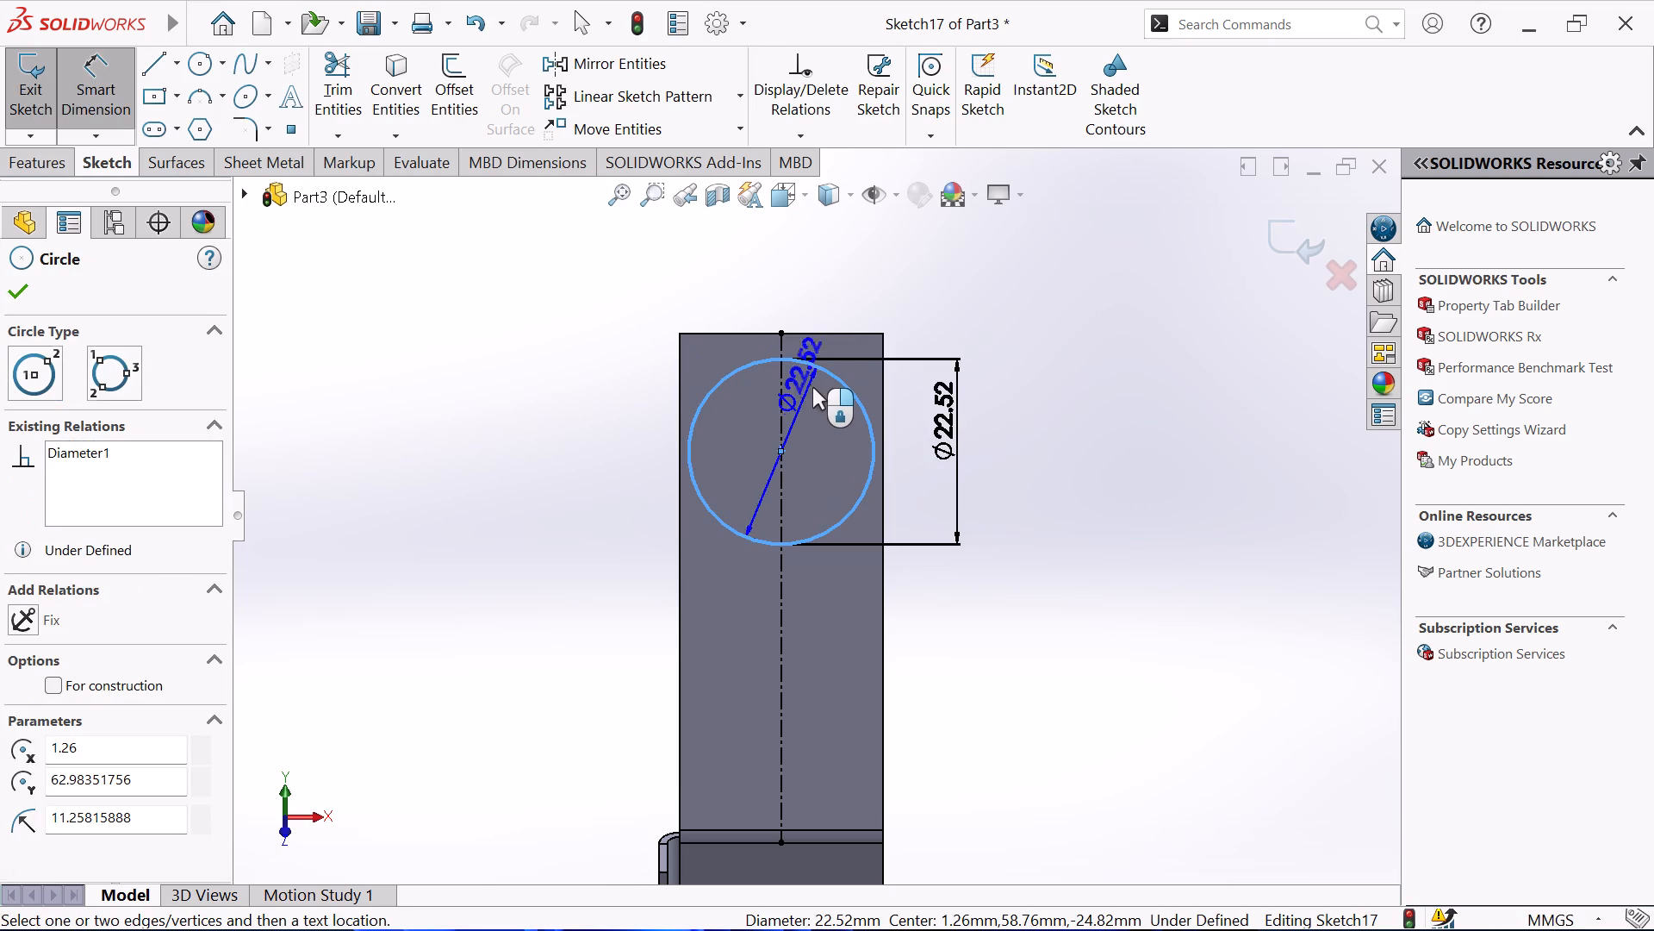
pyautogui.press('Escape')
pyautogui.press('Escape')
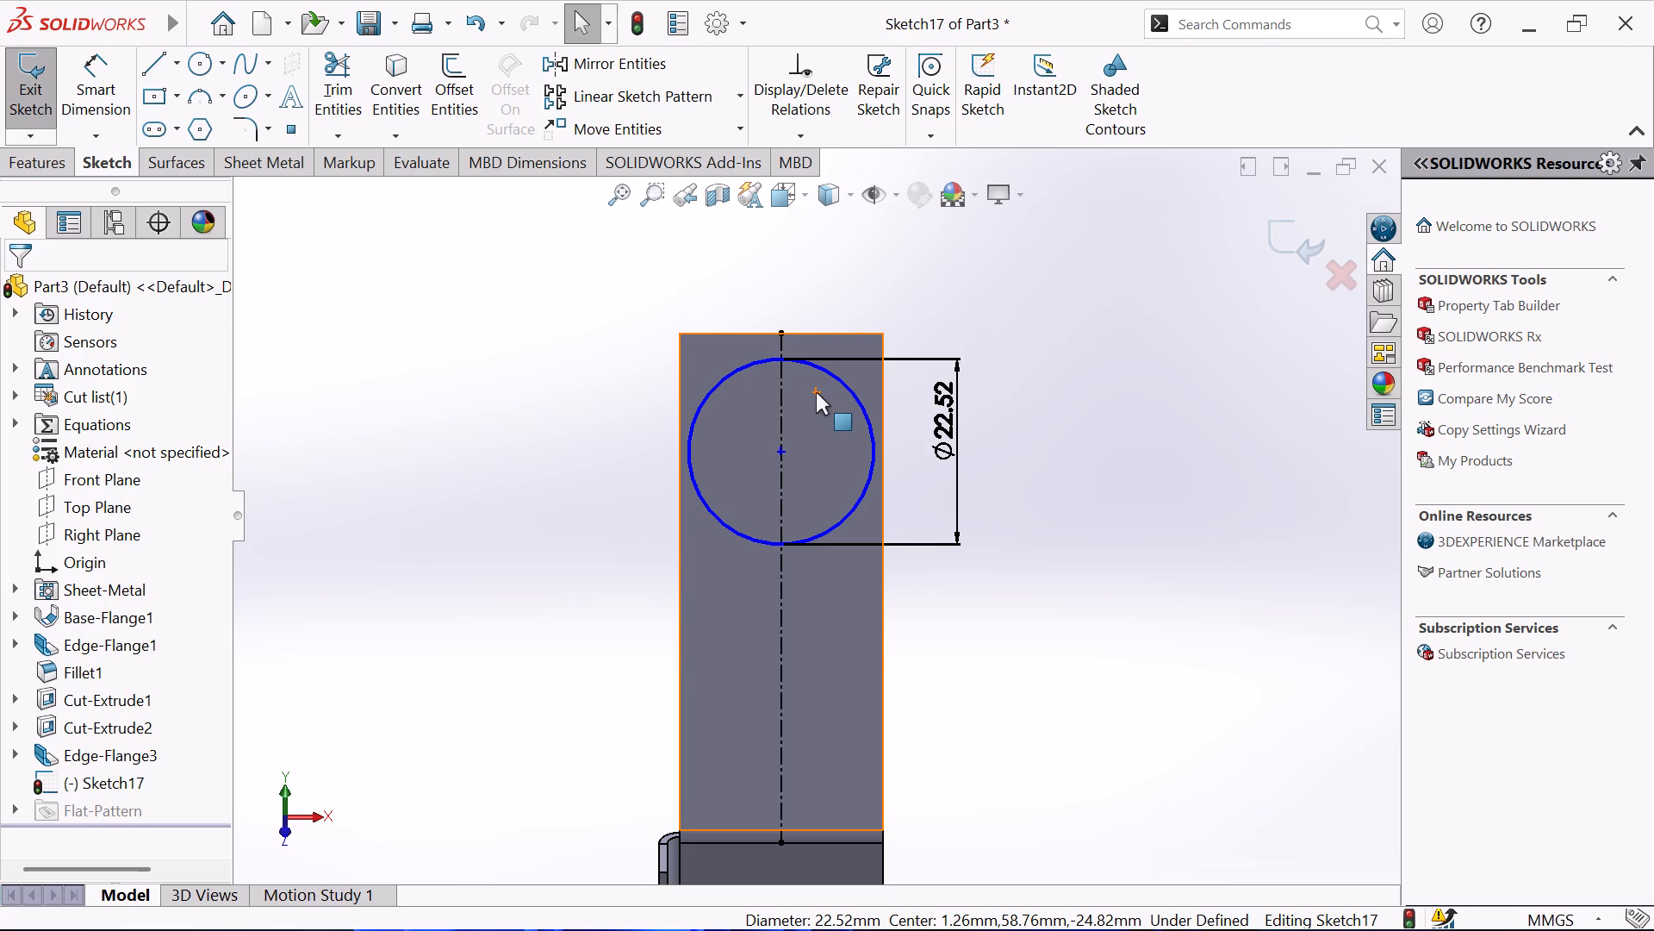
pyautogui.click(830, 377)
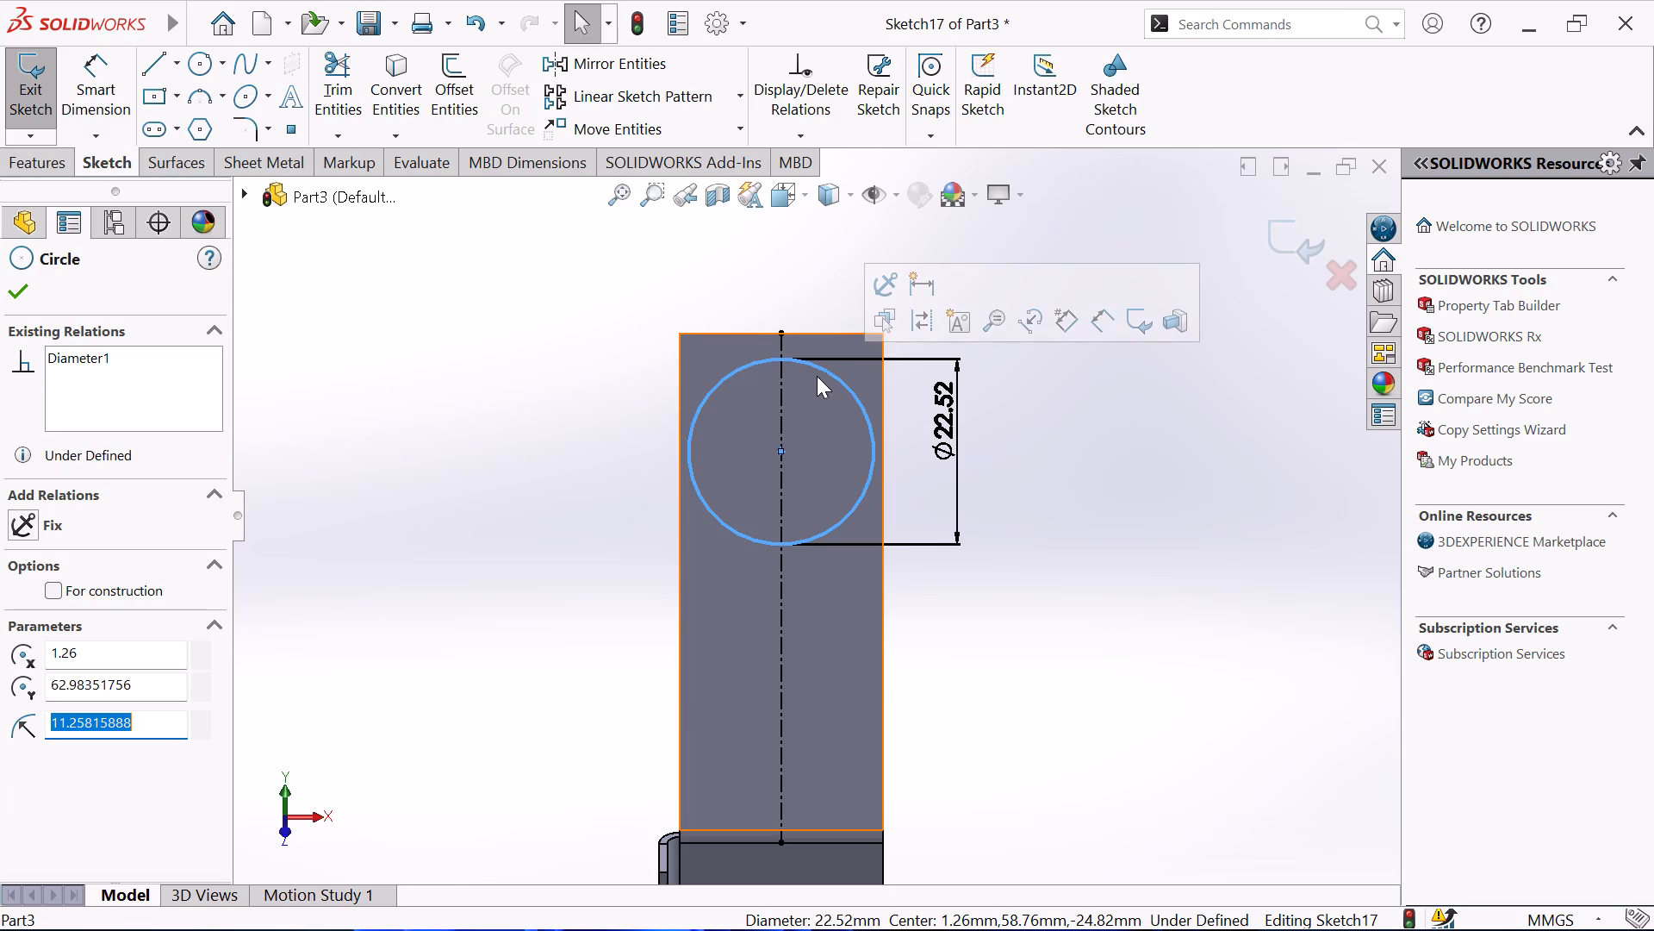
pyautogui.keyDown('ctrl'); pyautogui.click(814, 333); pyautogui.keyUp('ctrl')
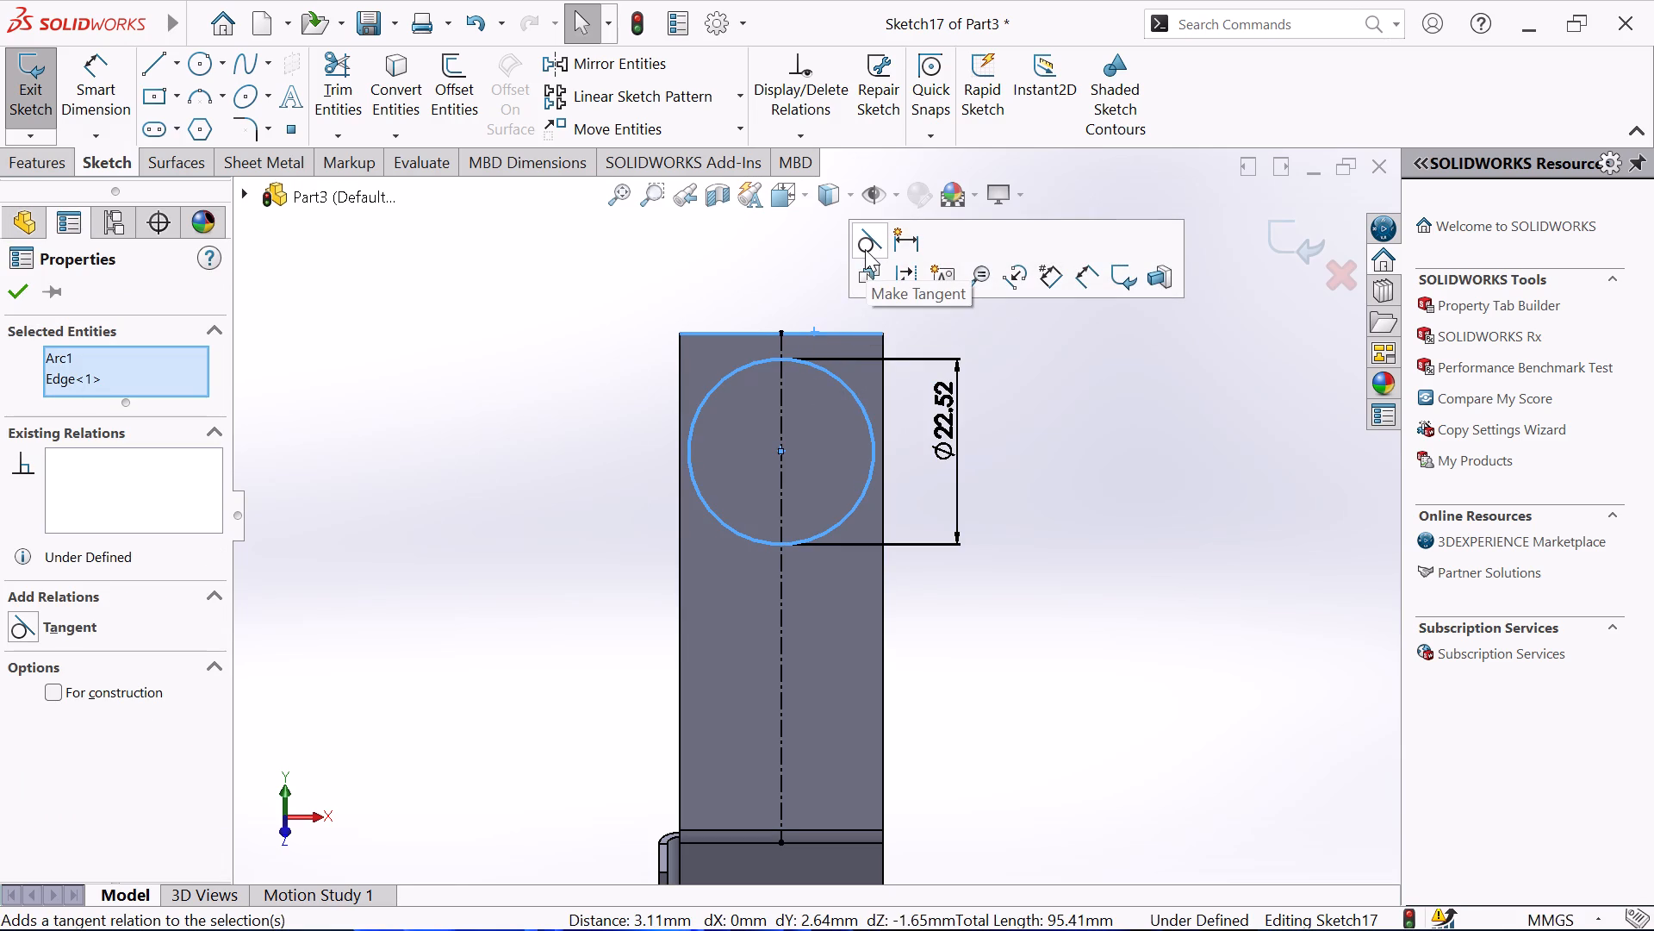
pyautogui.click(865, 249)
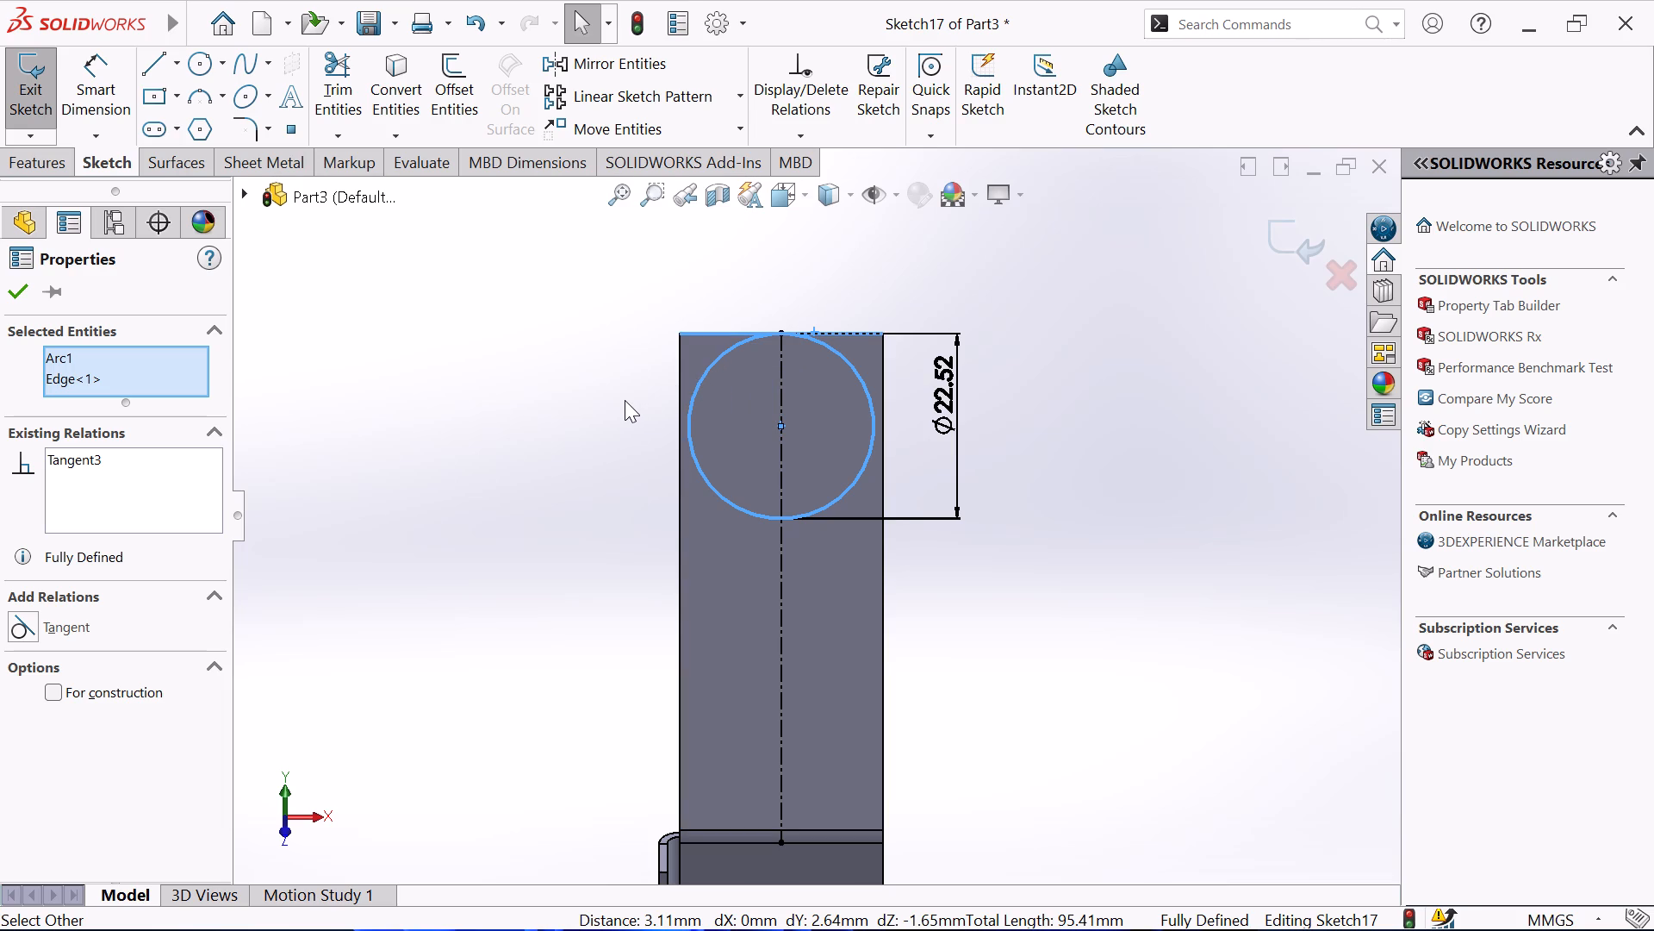
pyautogui.click(21, 288)
# Delete the circle's diameter dimension.
pyautogui.click(954, 379)
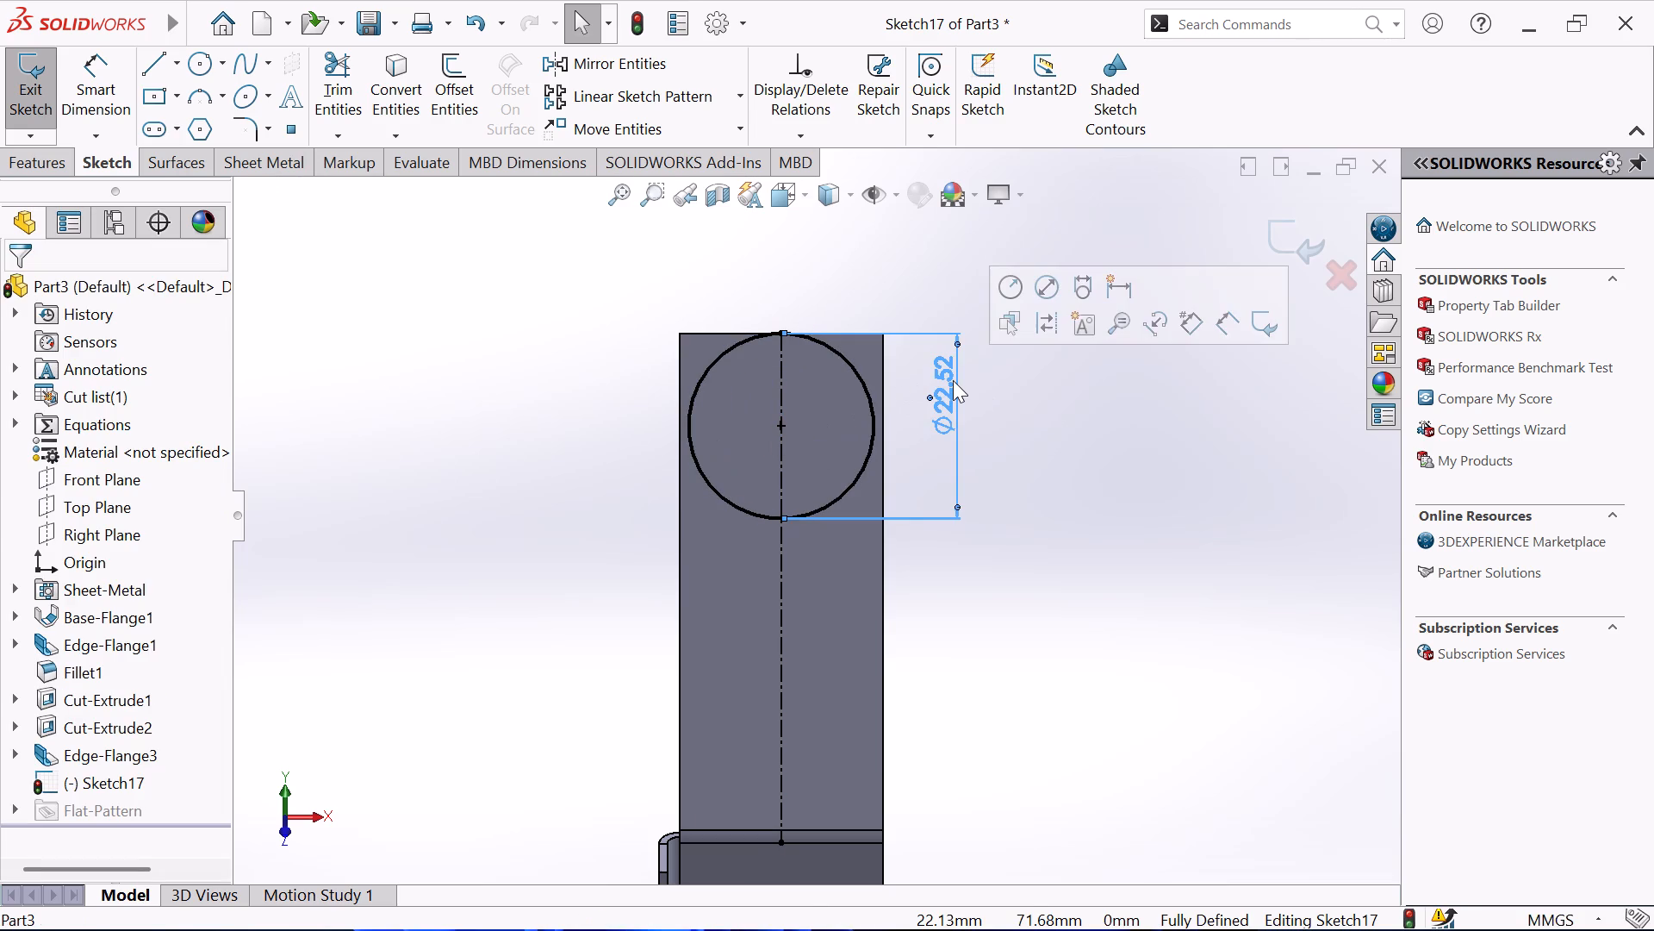
pyautogui.press('Delete')
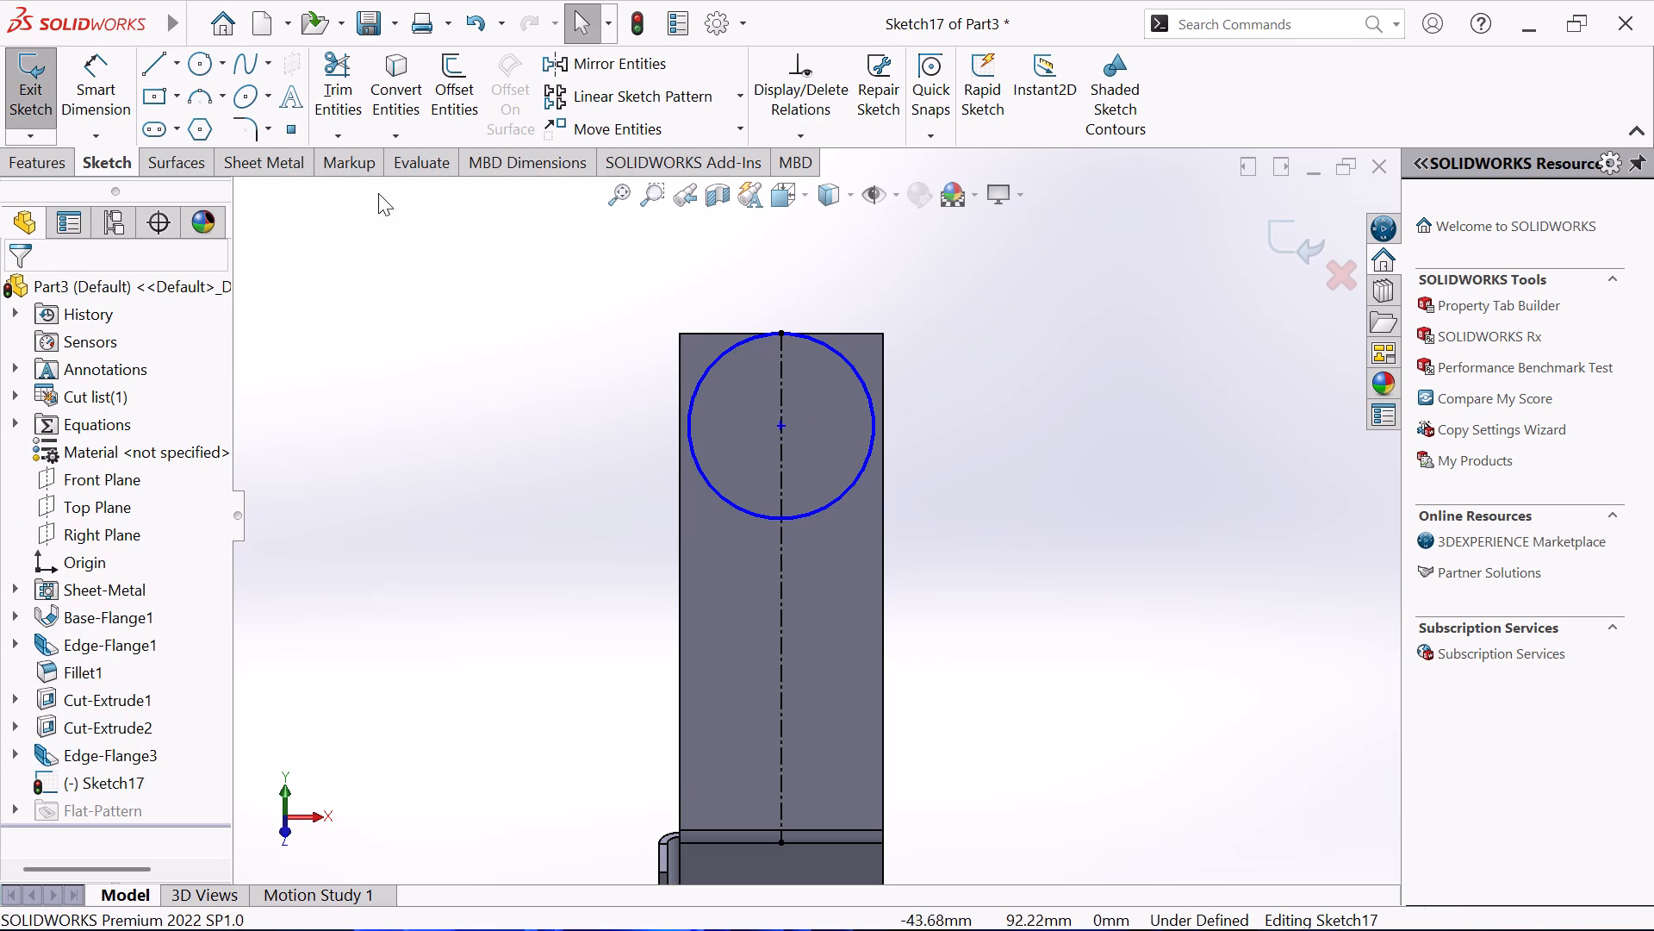
# Dimension the circle's diameter again as 25 mm, placing the dimension below the circle.
pyautogui.click(85, 70)
pyautogui.click(815, 515)
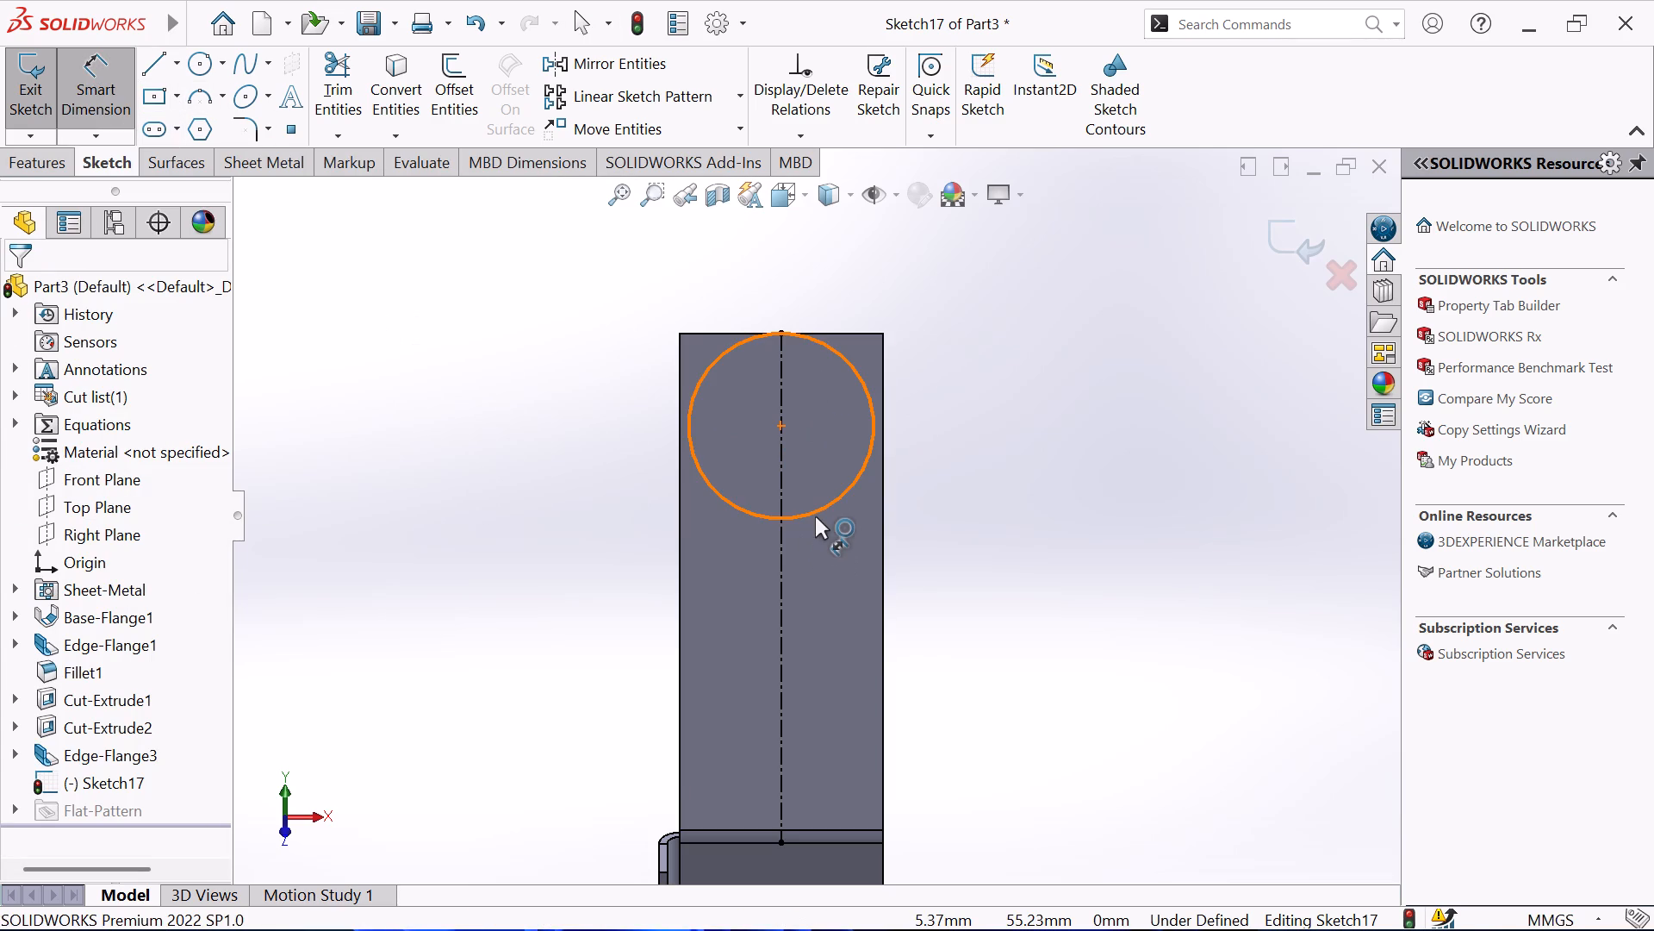
pyautogui.click(762, 584)
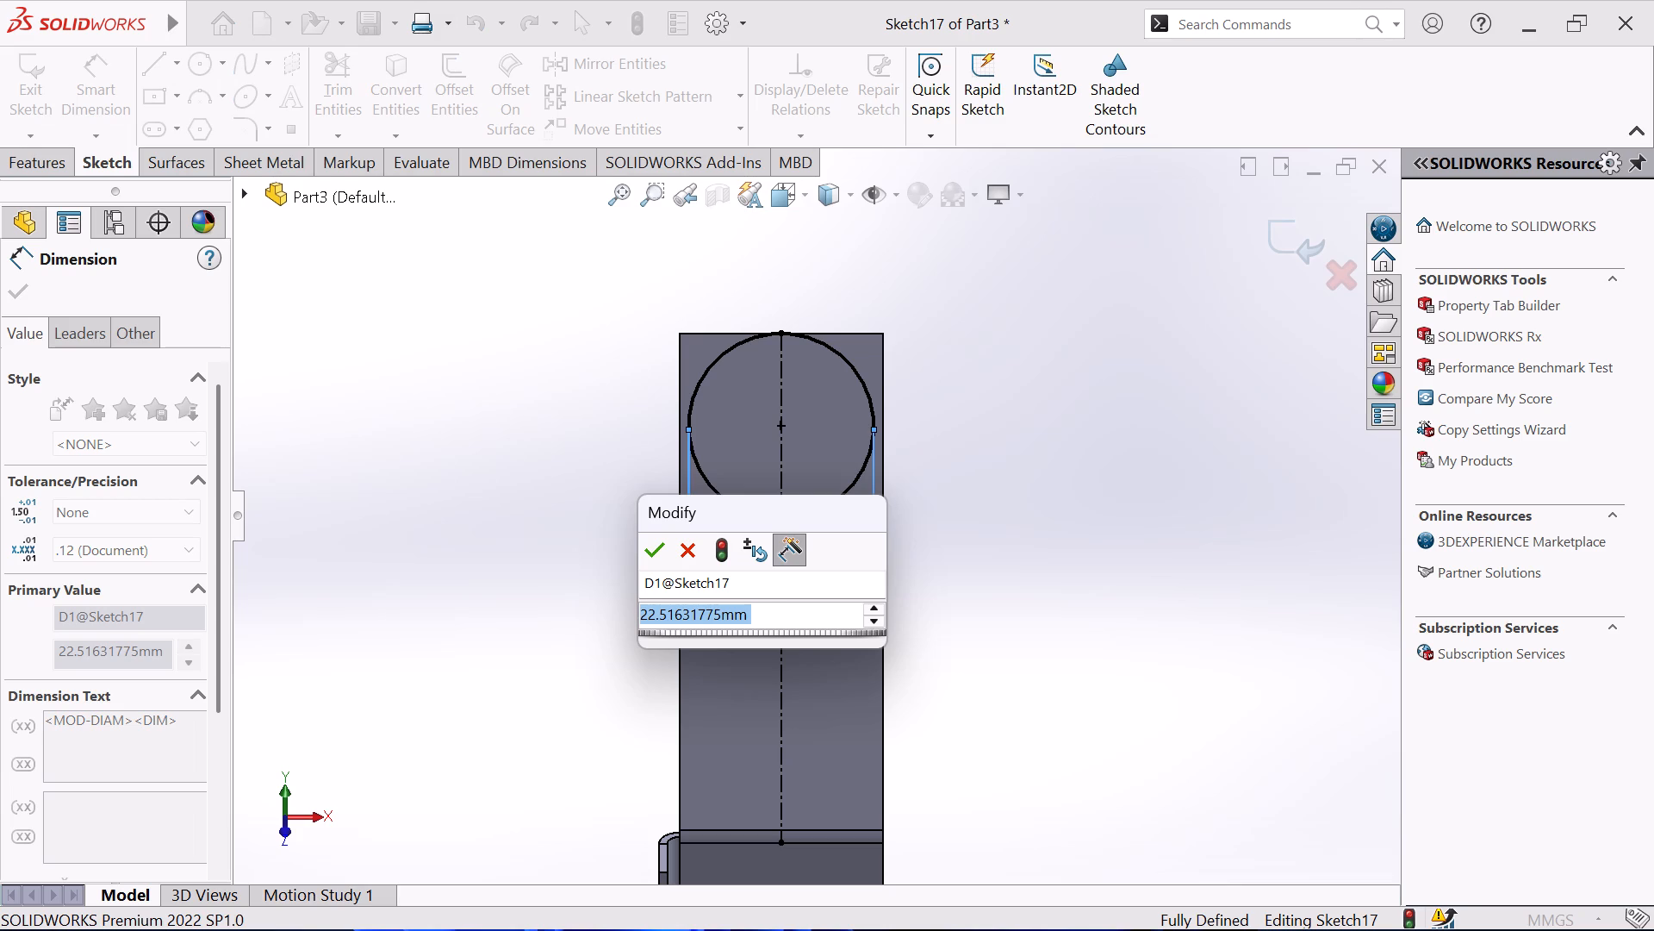
pyautogui.write('25')
pyautogui.press('Return')
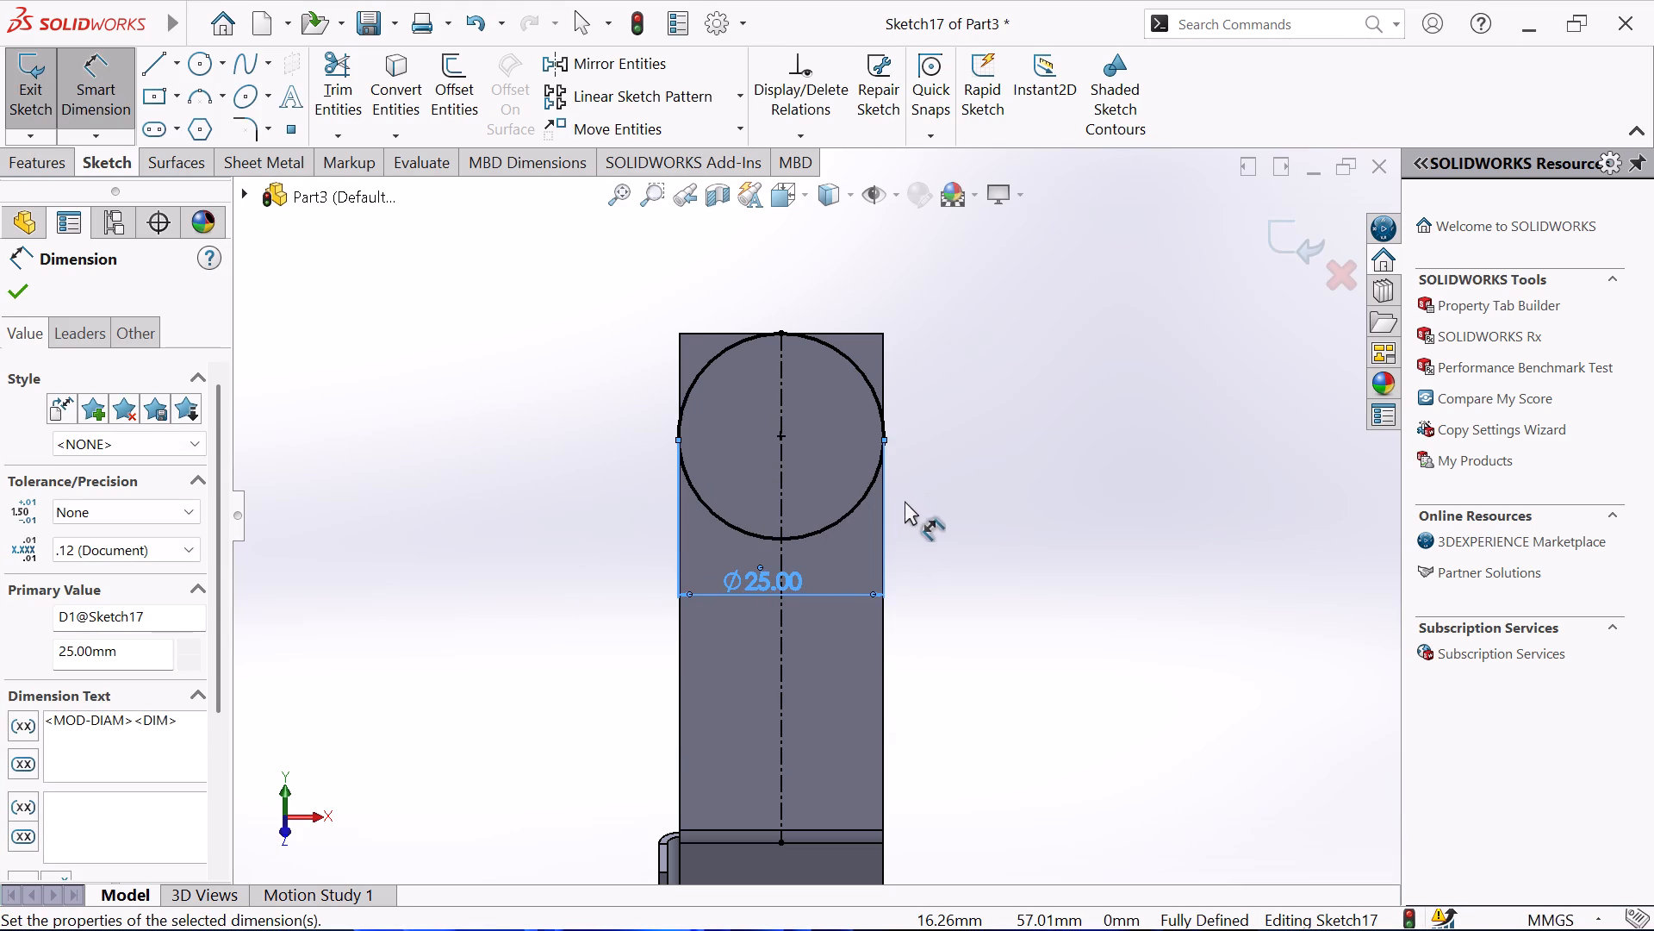
pyautogui.scroll(-2, 905, 501)
pyautogui.rightClick(928, 485)
pyautogui.click(1064, 566)
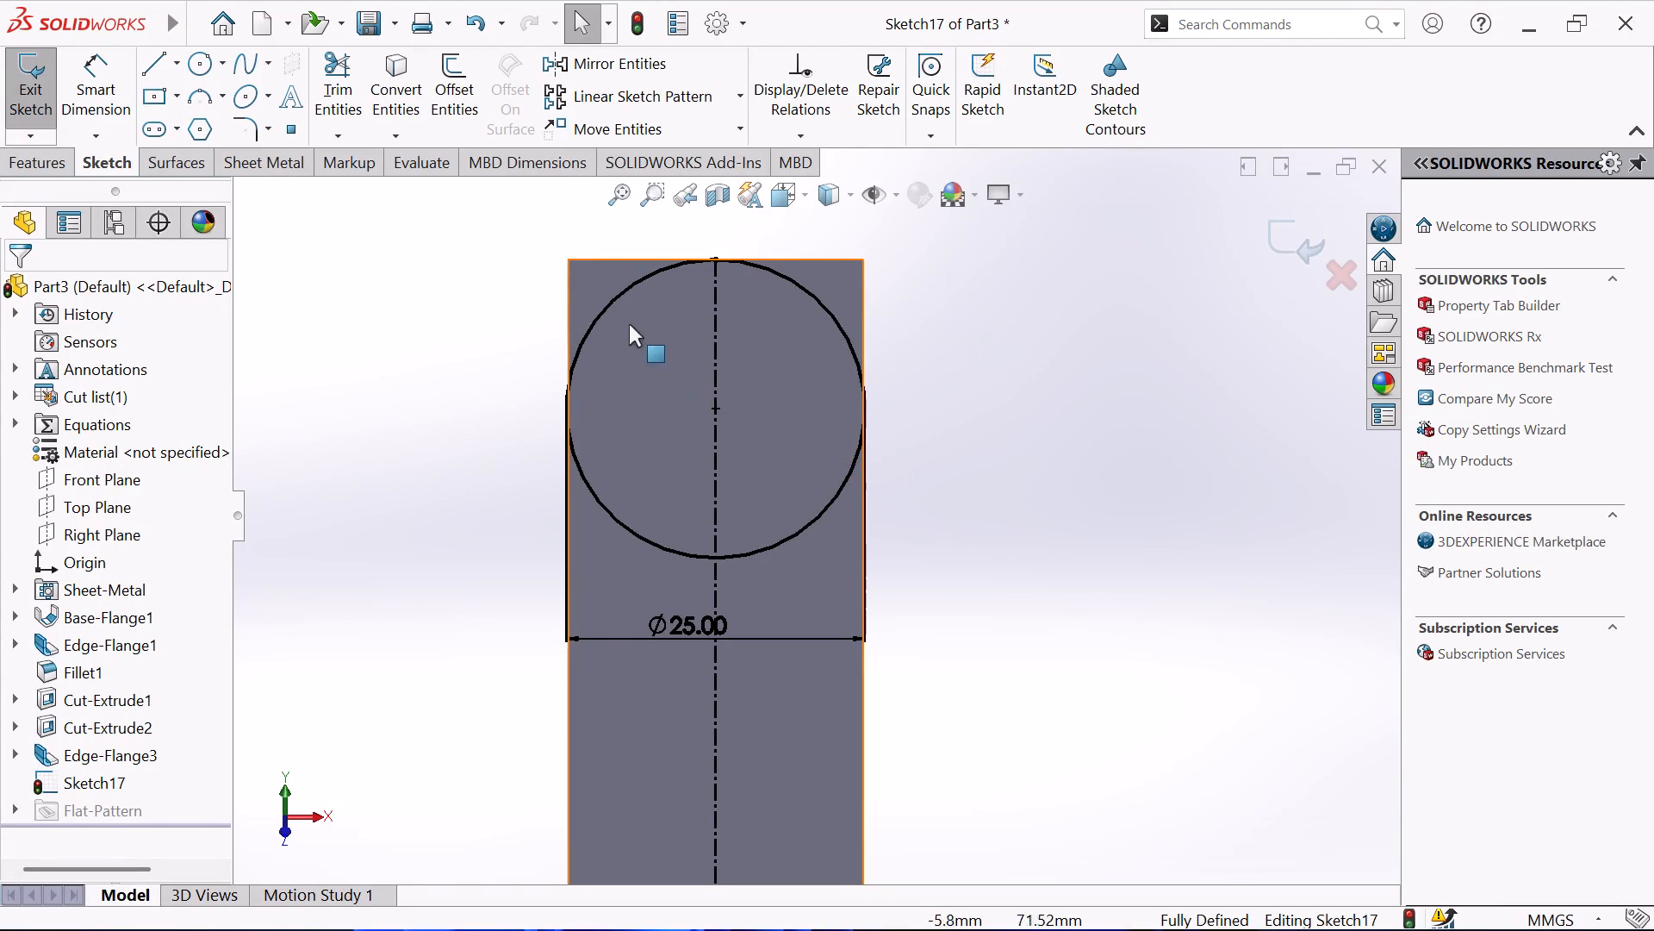
# Convert the flange's free end edge and its two long side edges into sketch lines.
pyautogui.click(617, 259)
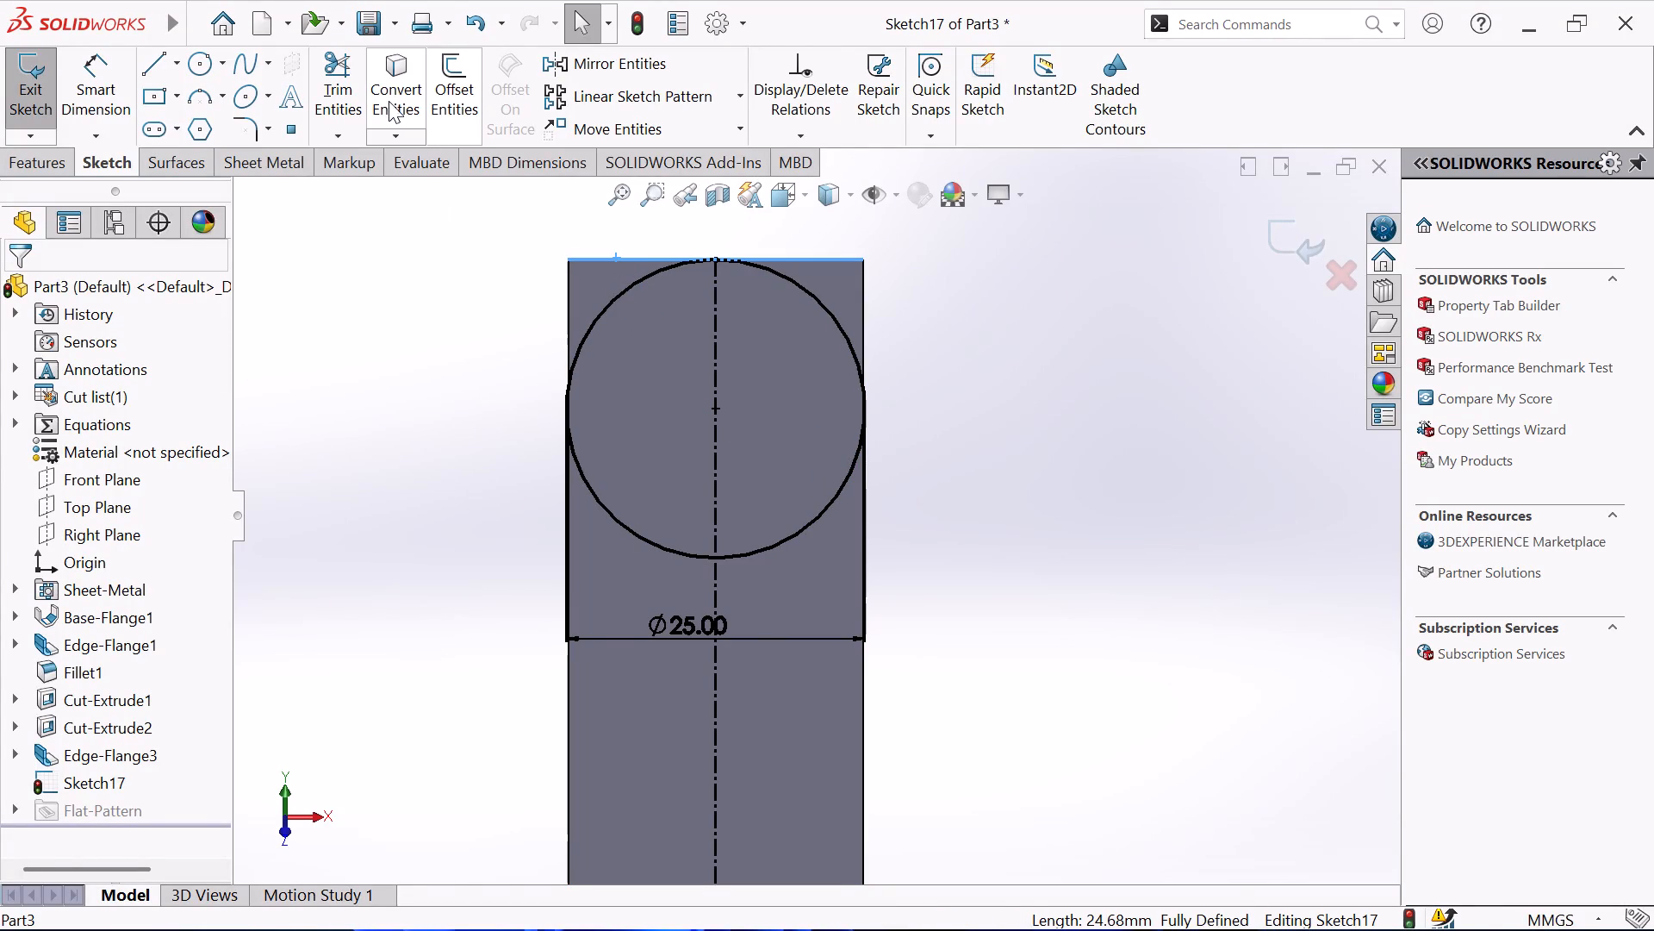
pyautogui.click(389, 93)
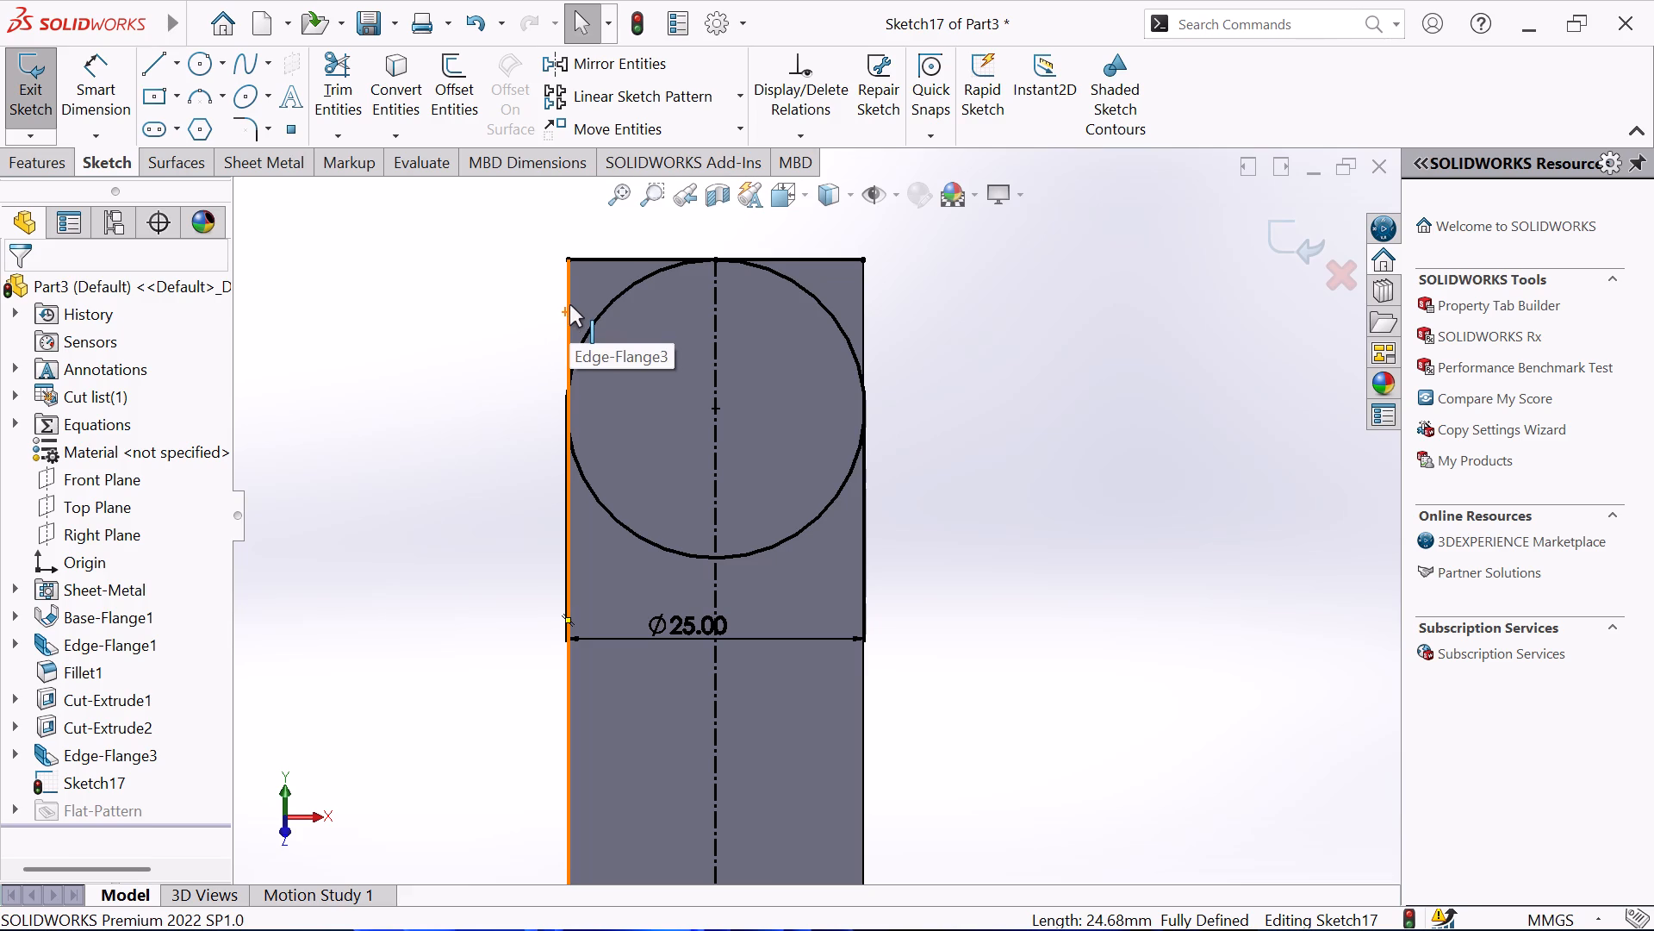
pyautogui.click(569, 304)
pyautogui.click(402, 105)
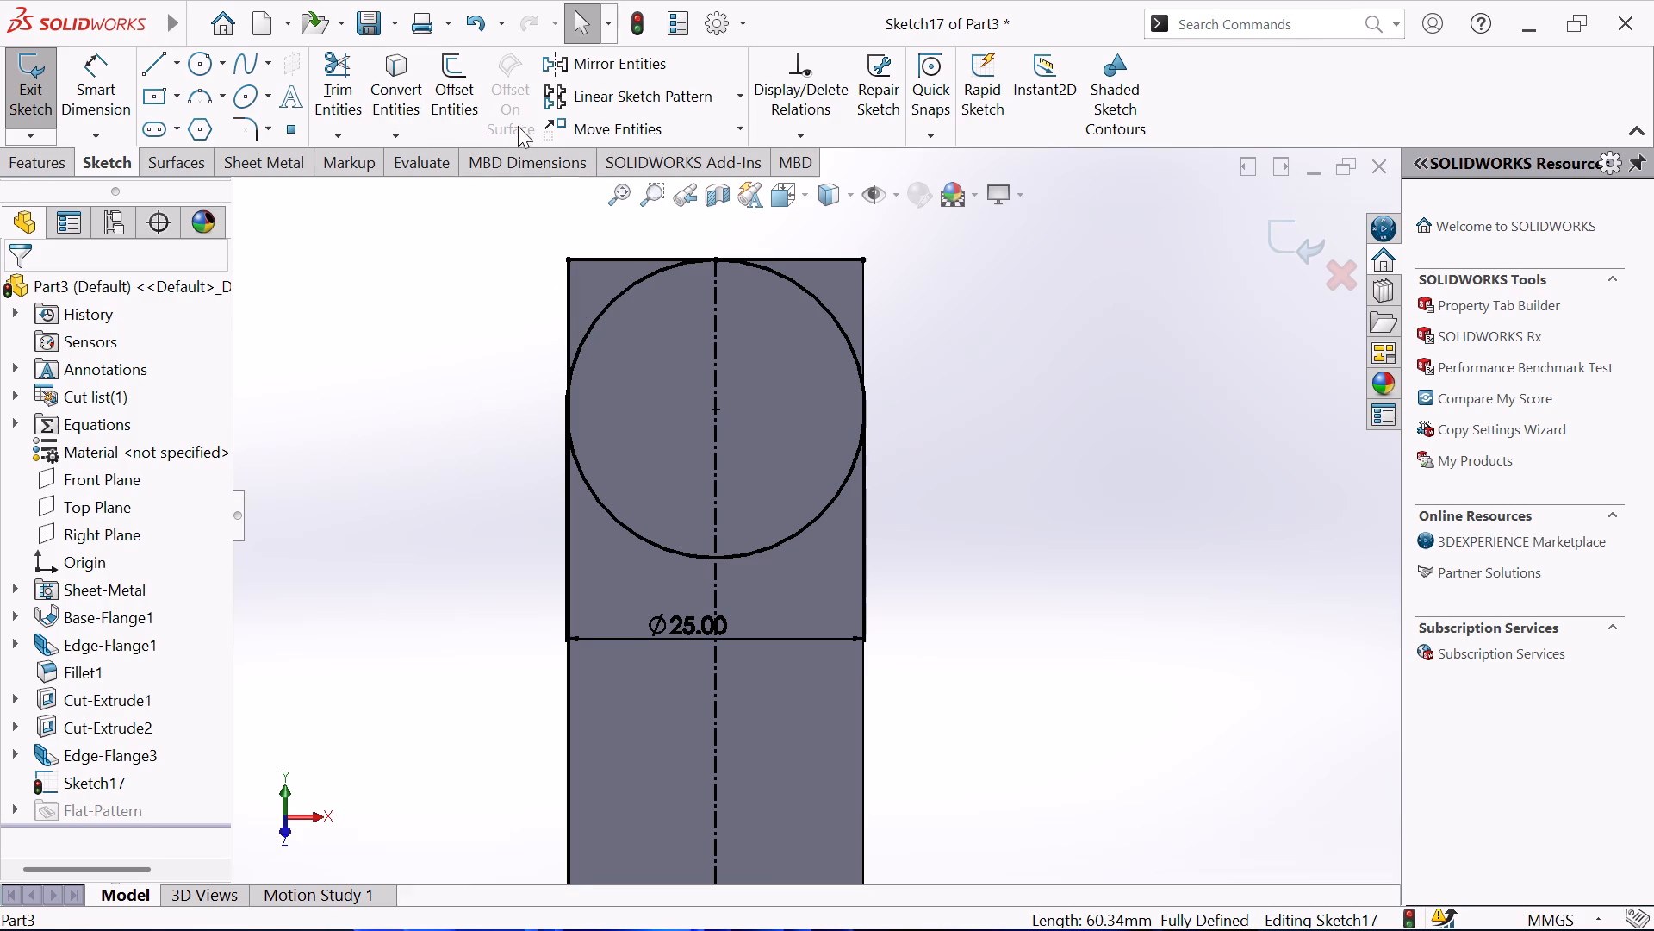
pyautogui.click(862, 301)
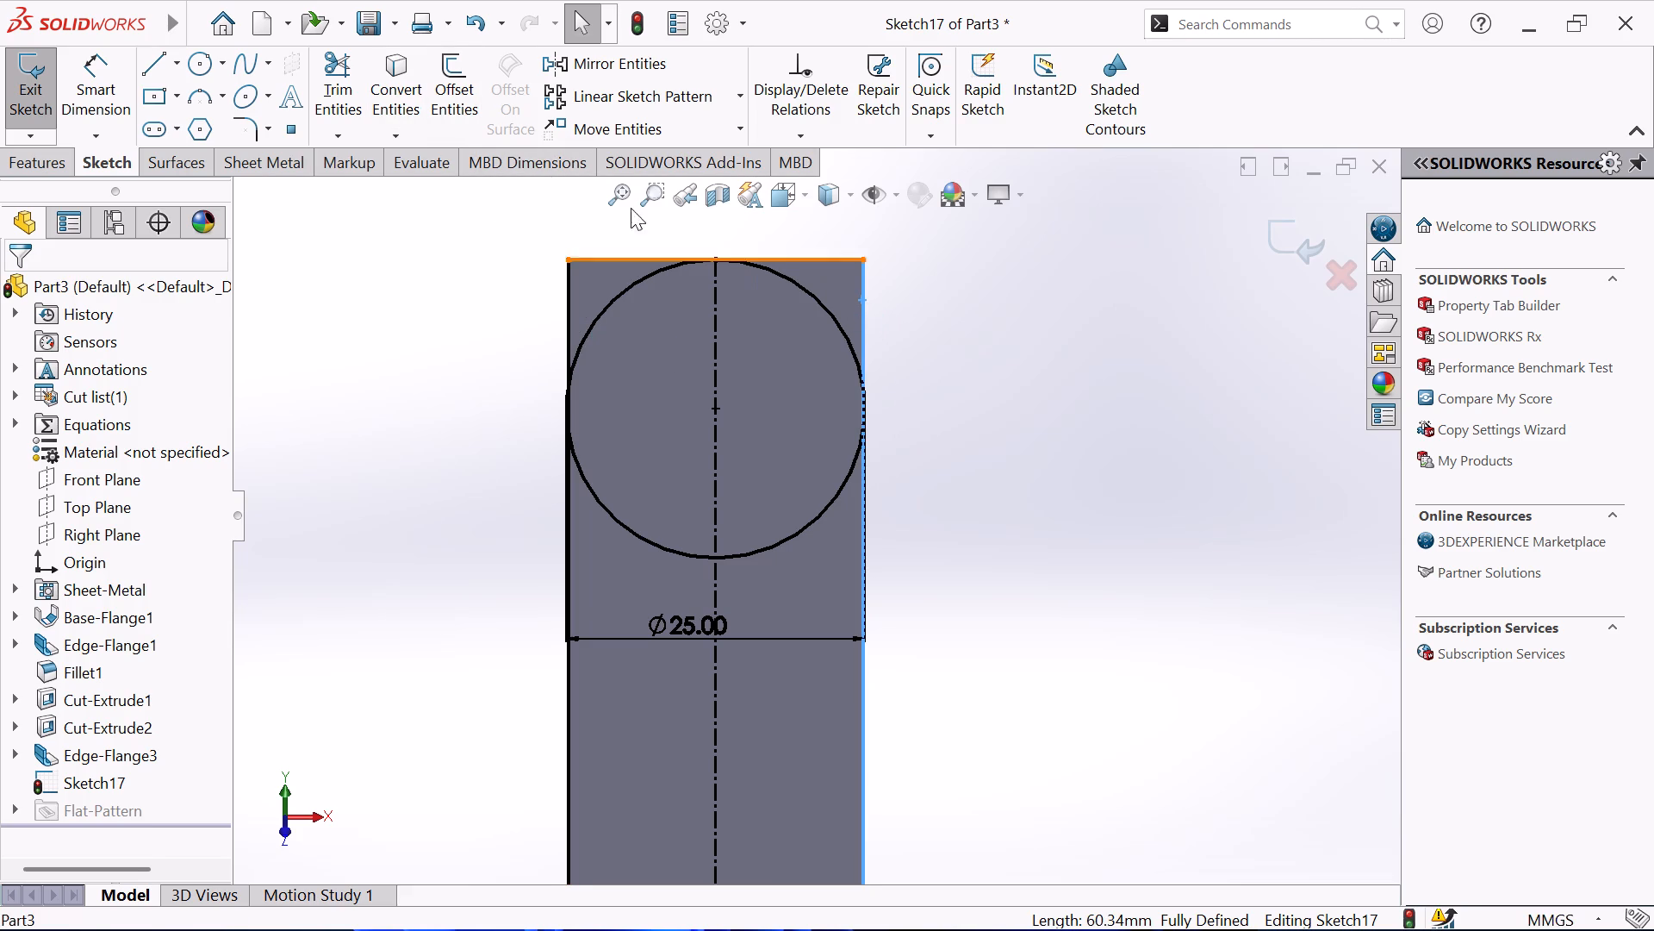
pyautogui.click(384, 85)
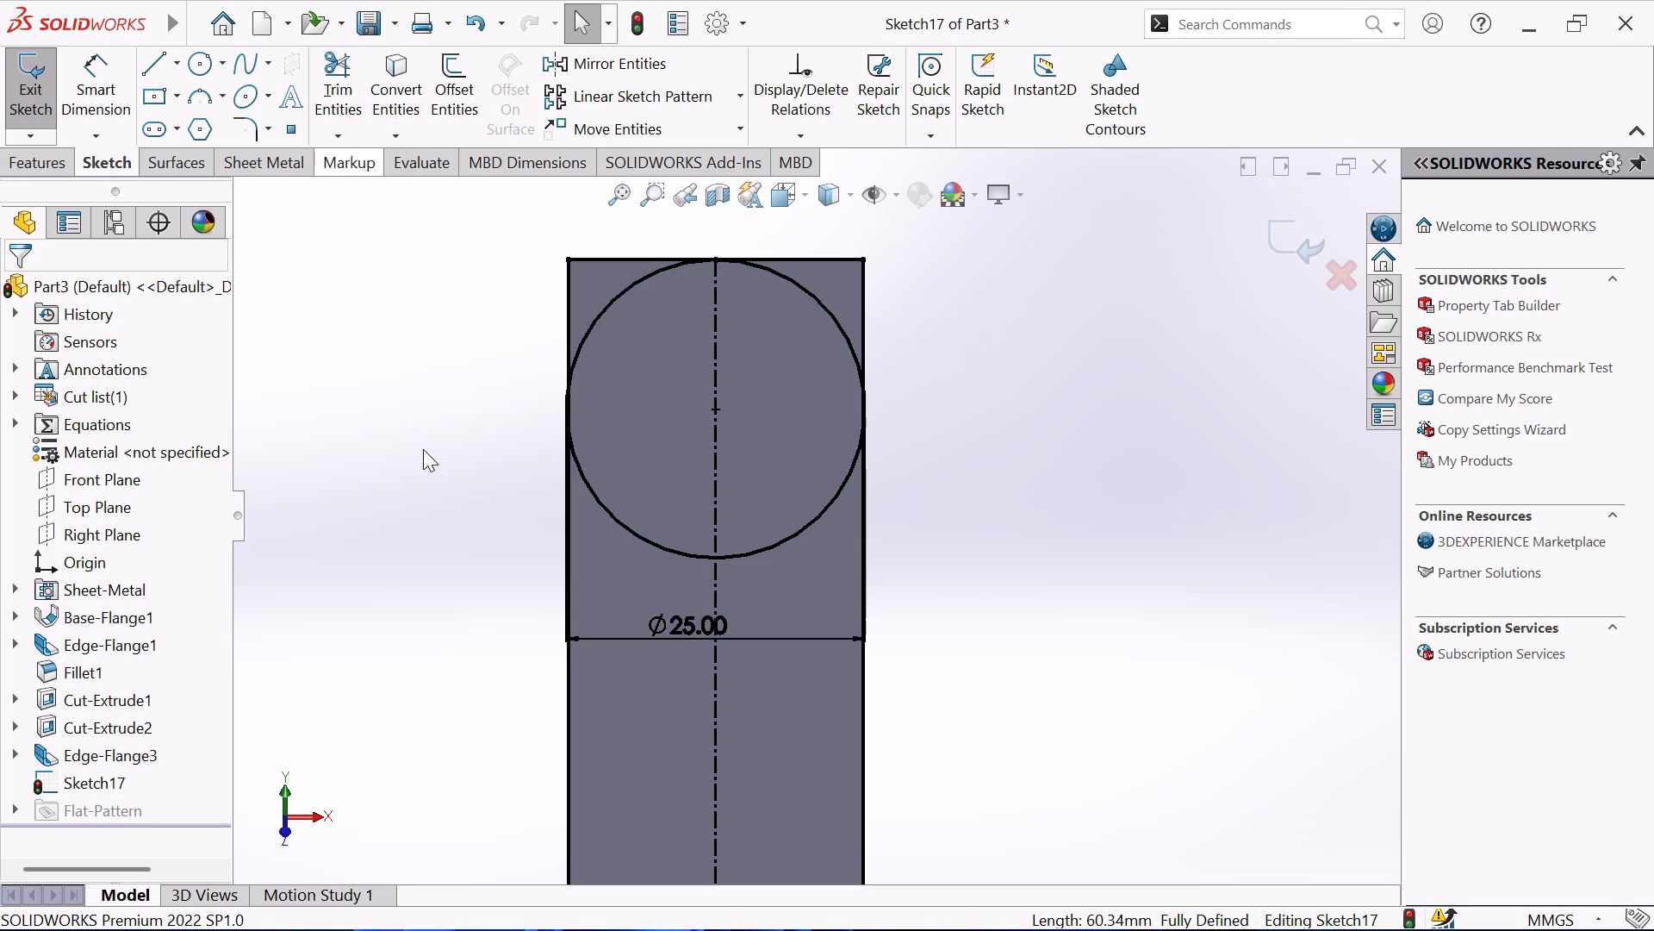
# Trim the converted side lines below the circle and the circle's lower half, using Trim to closest.
pyautogui.click(338, 95)
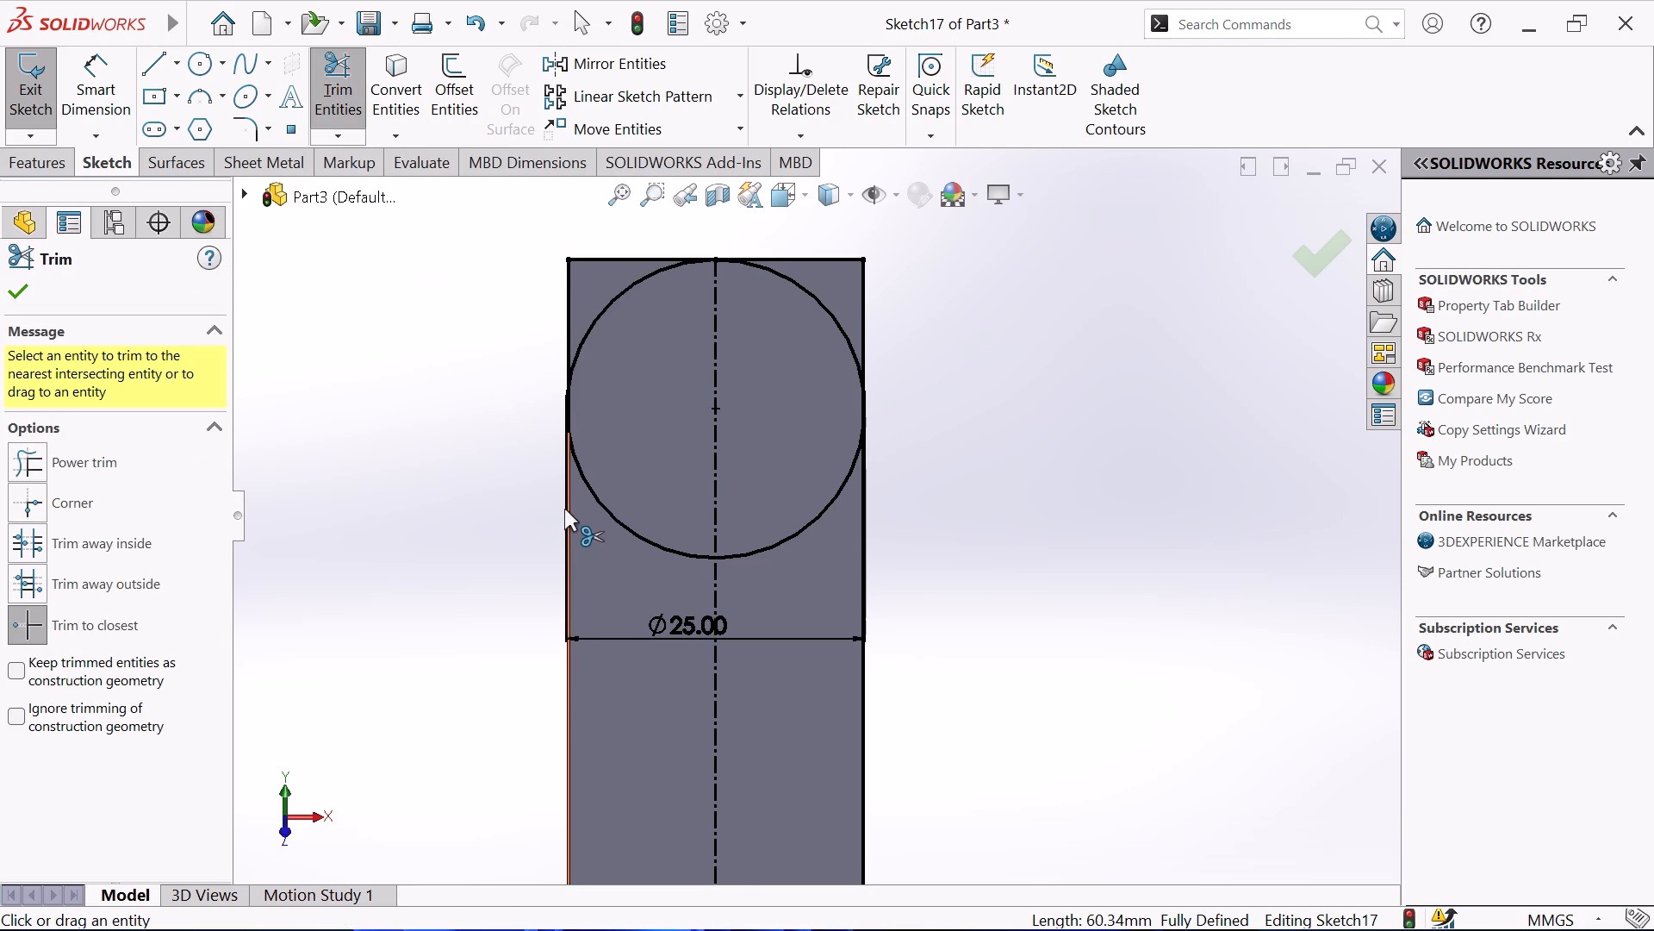
pyautogui.click(566, 503)
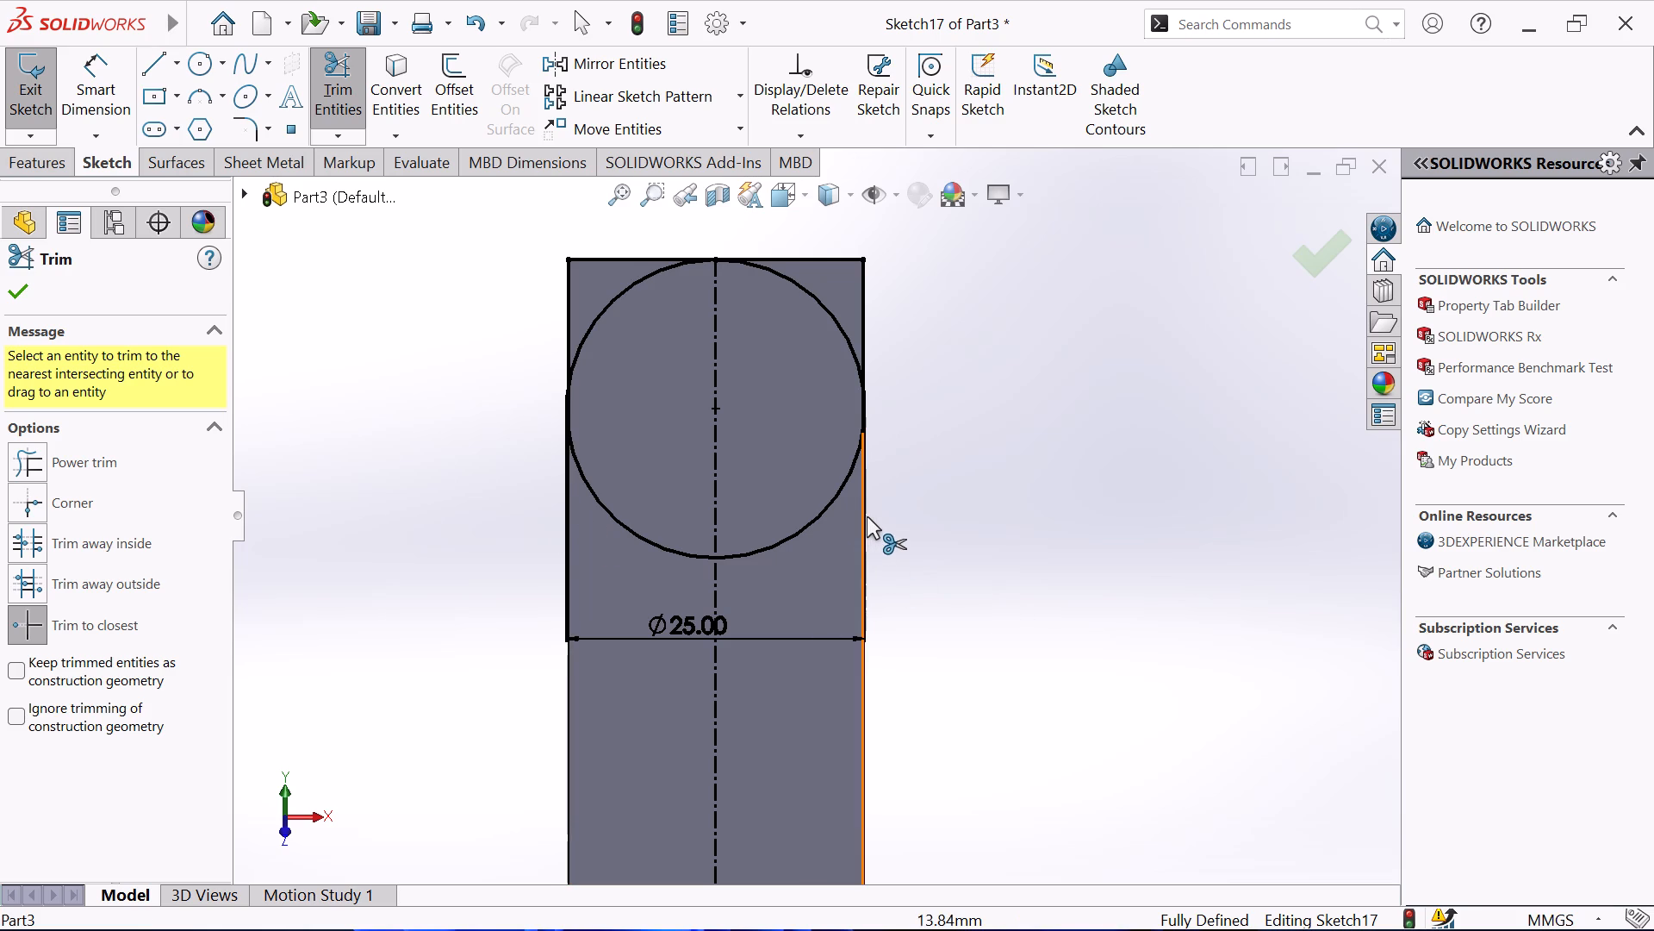
pyautogui.click(867, 516)
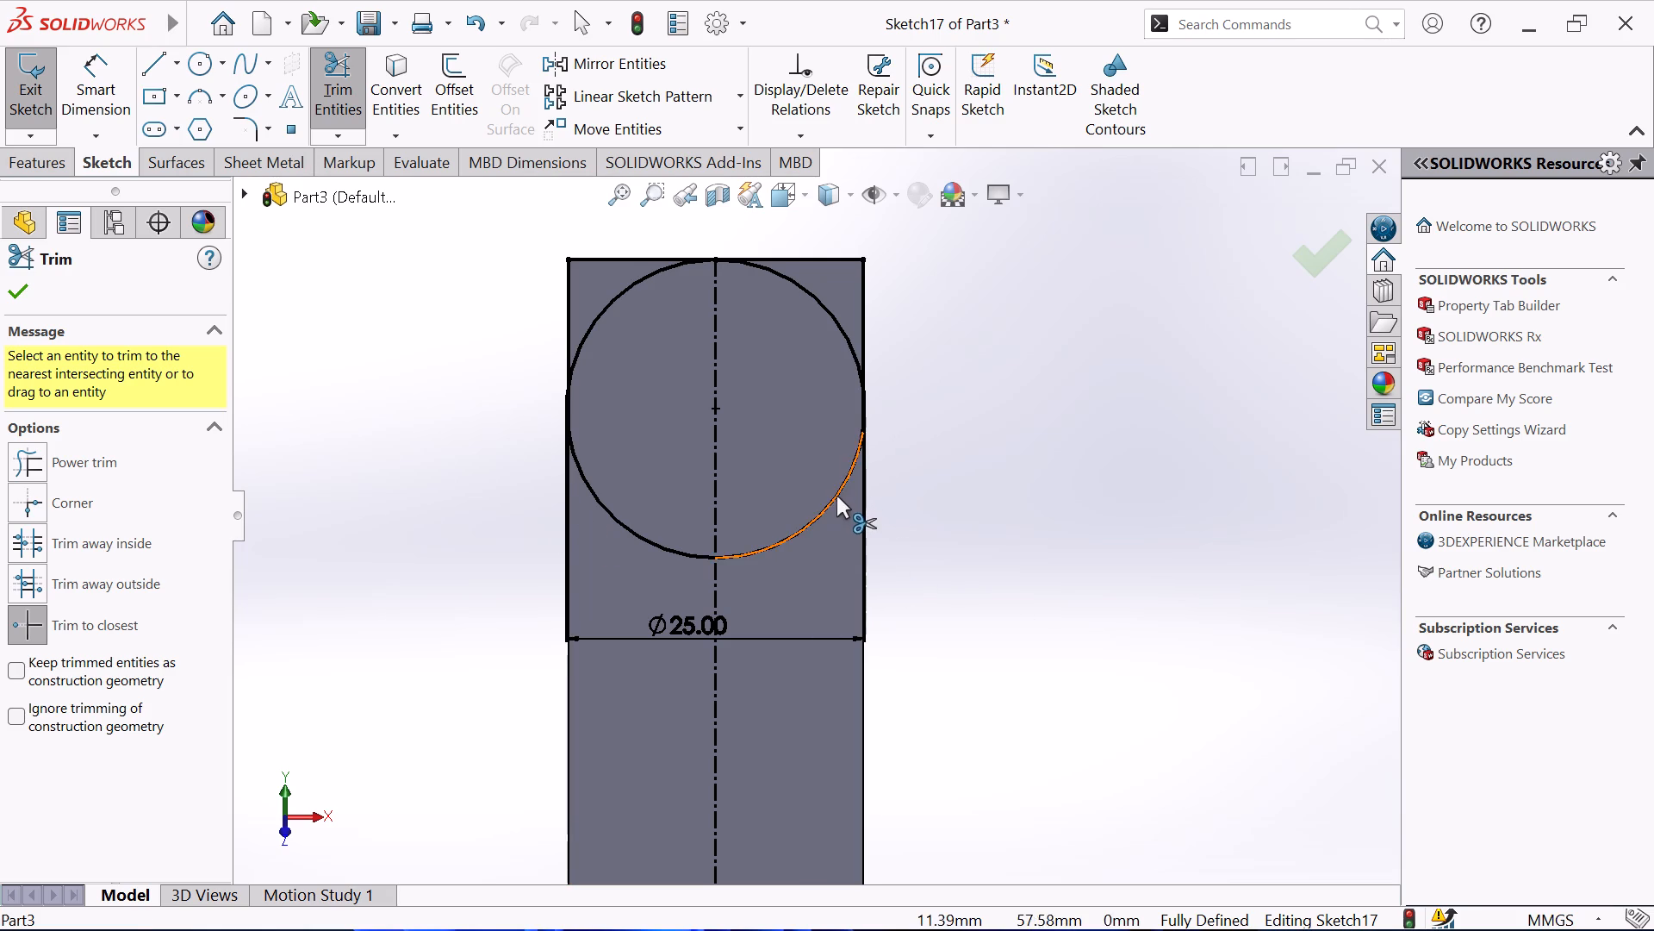
pyautogui.click(836, 496)
pyautogui.click(633, 525)
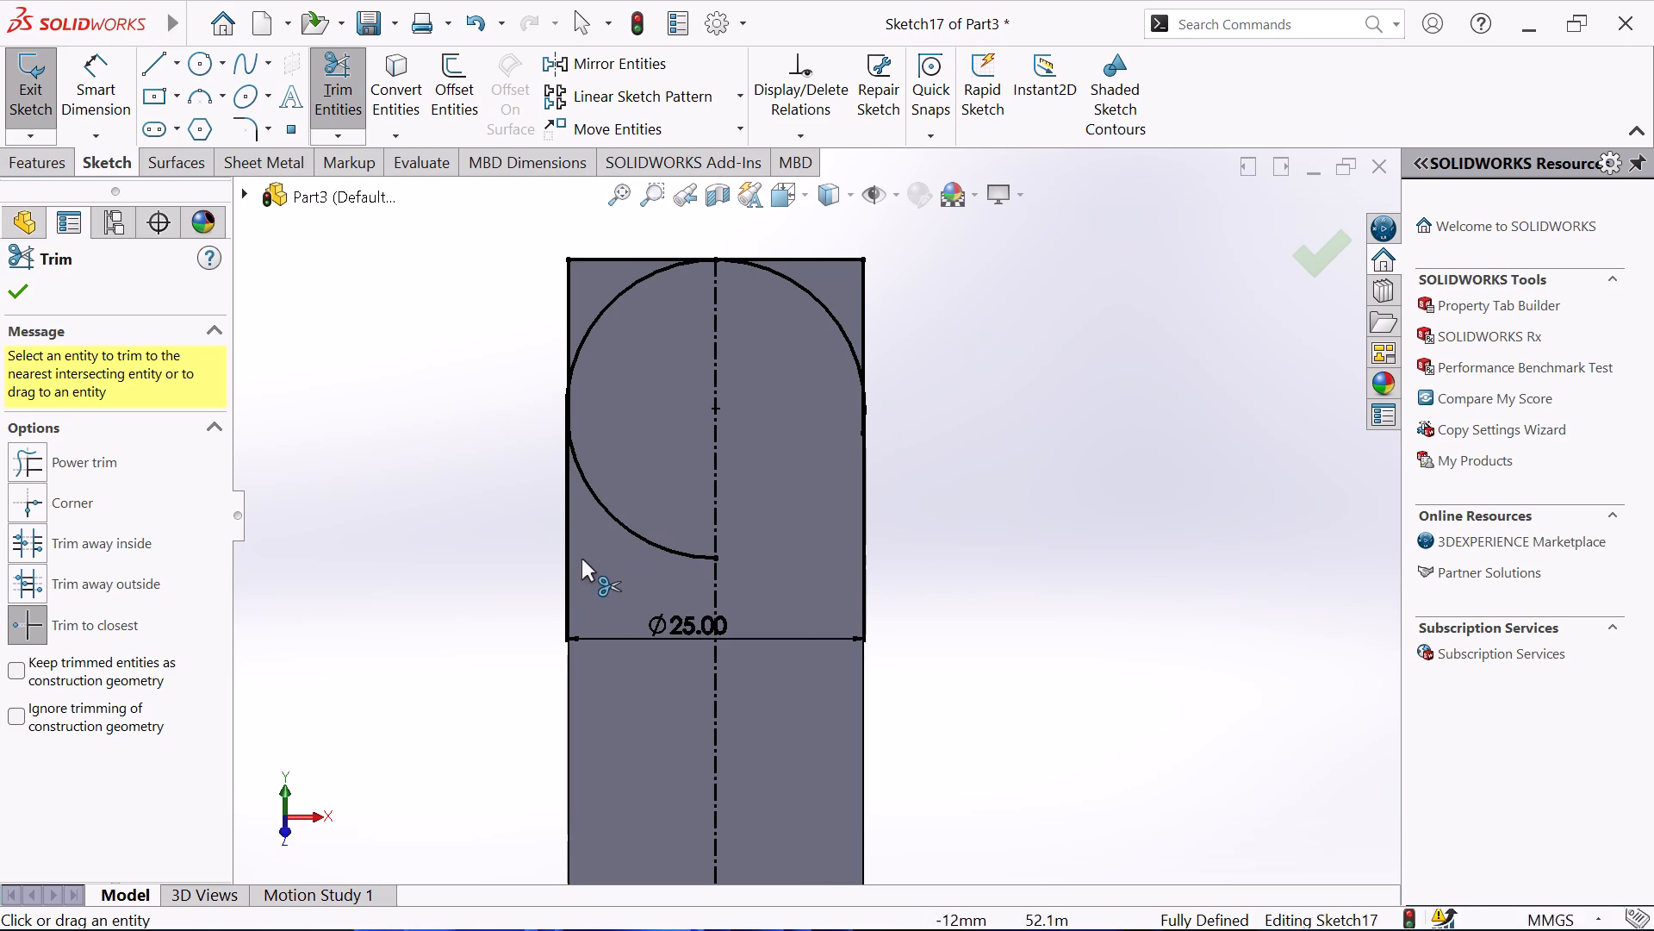
pyautogui.click(567, 514)
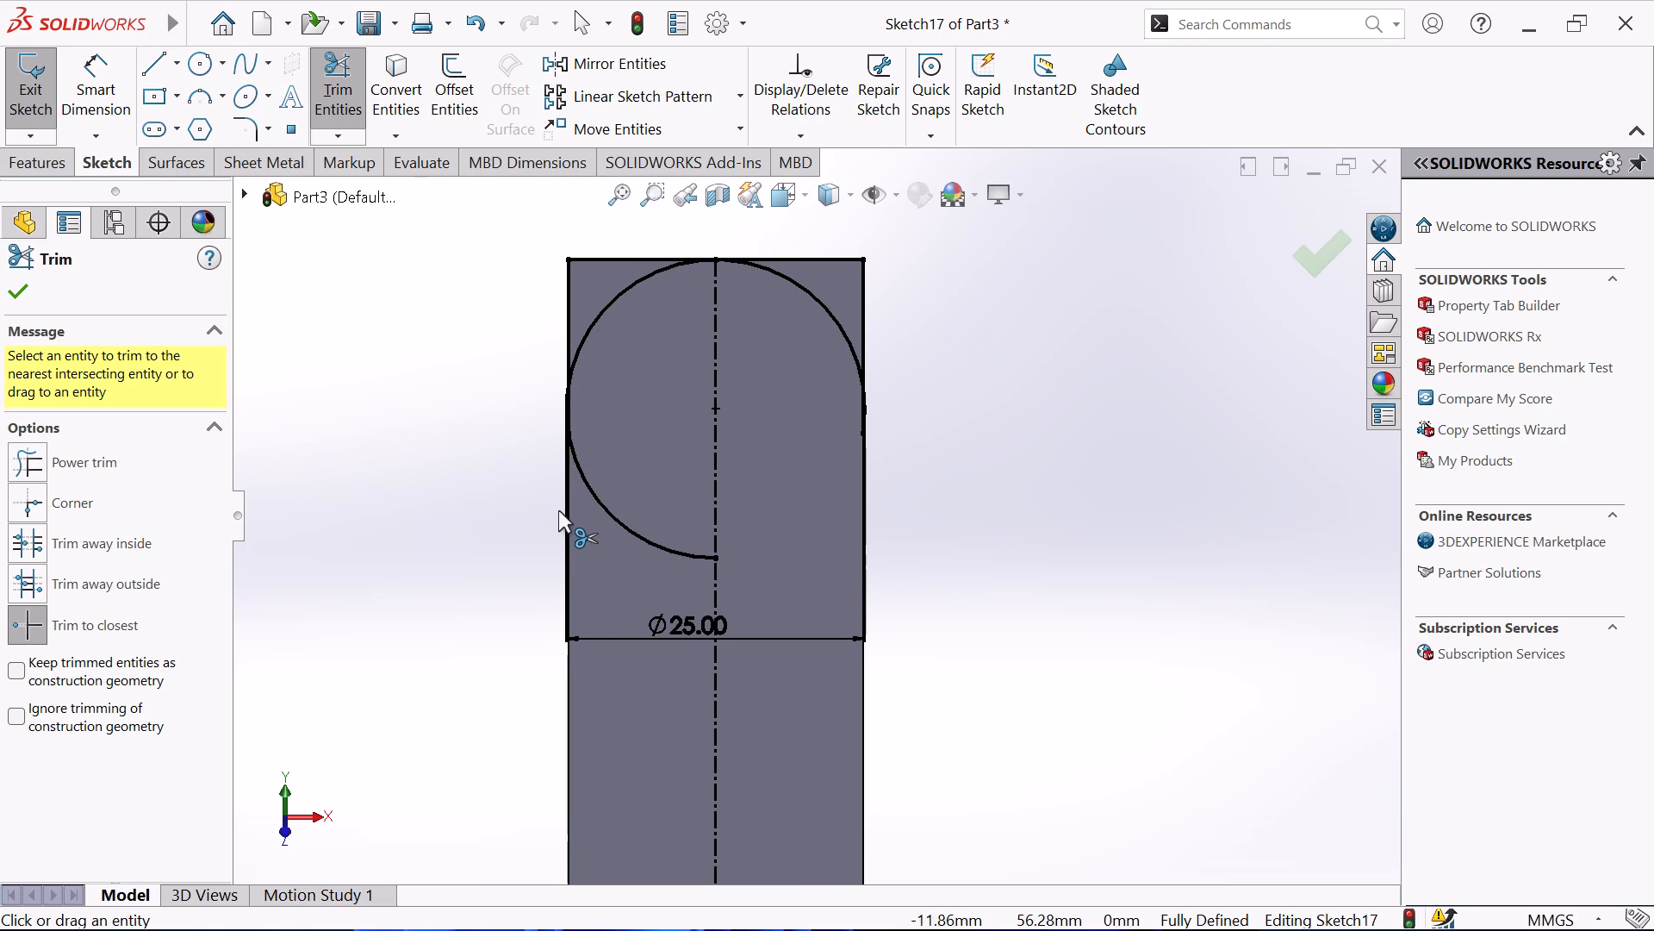
pyautogui.click(628, 531)
# Trim the small arc and line remnants on both sides, leaving only the two closed corner regions outside the arc.
pyautogui.scroll(-3, 606, 465)
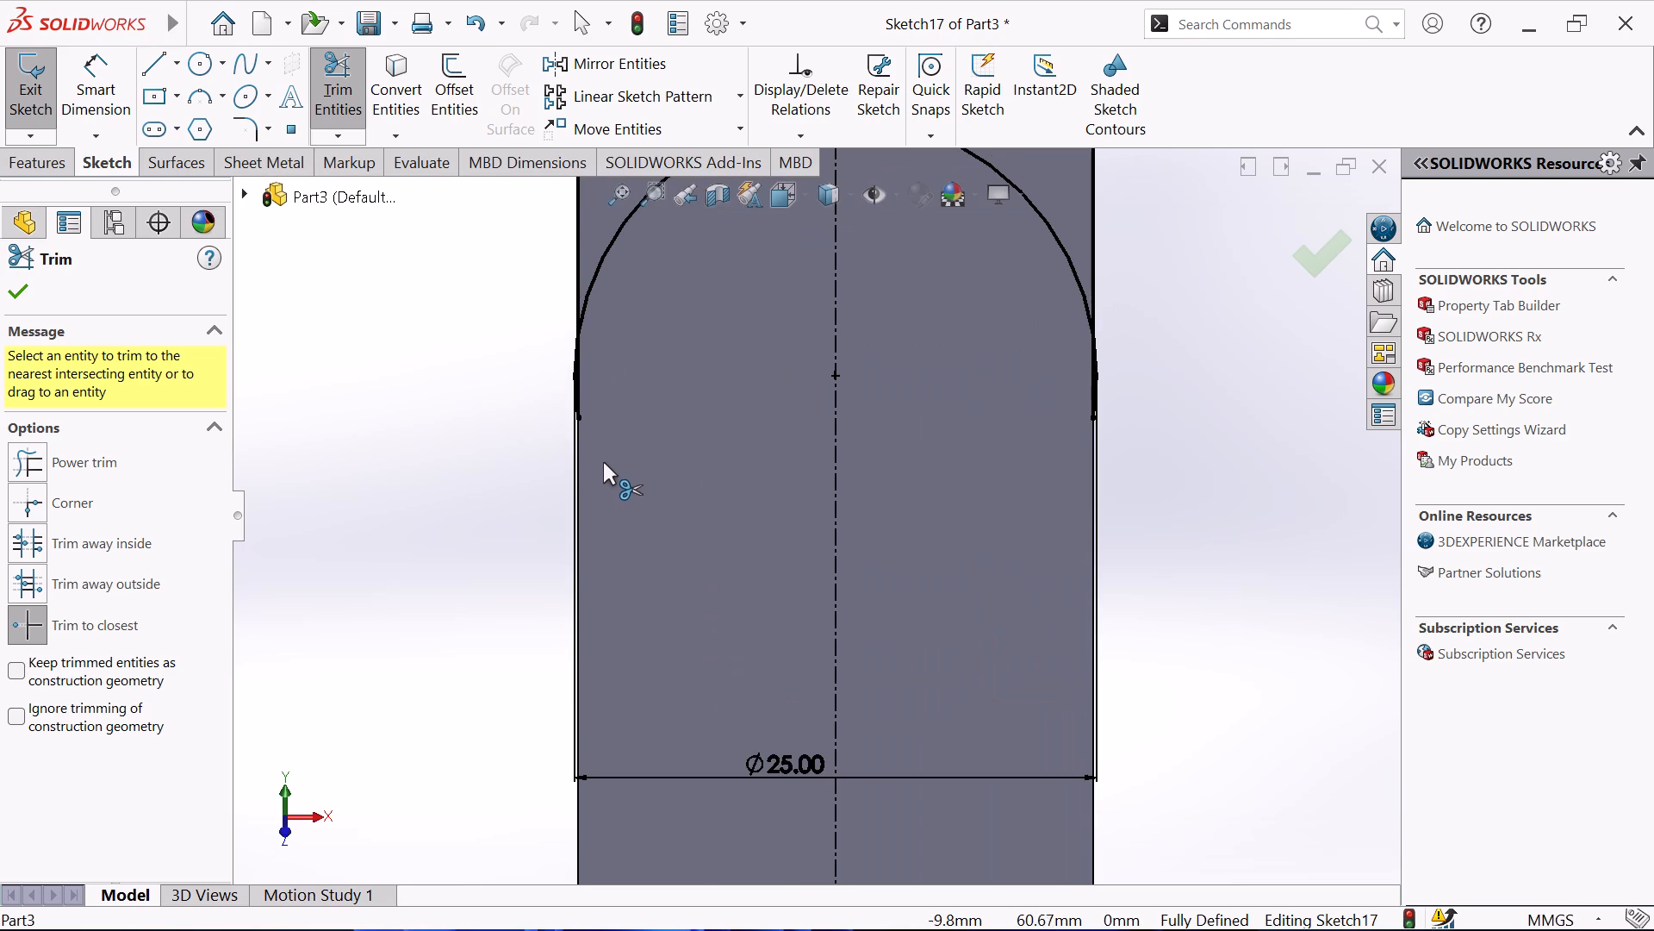
pyautogui.scroll(-3, 580, 373)
pyautogui.scroll(-1, 730, 405)
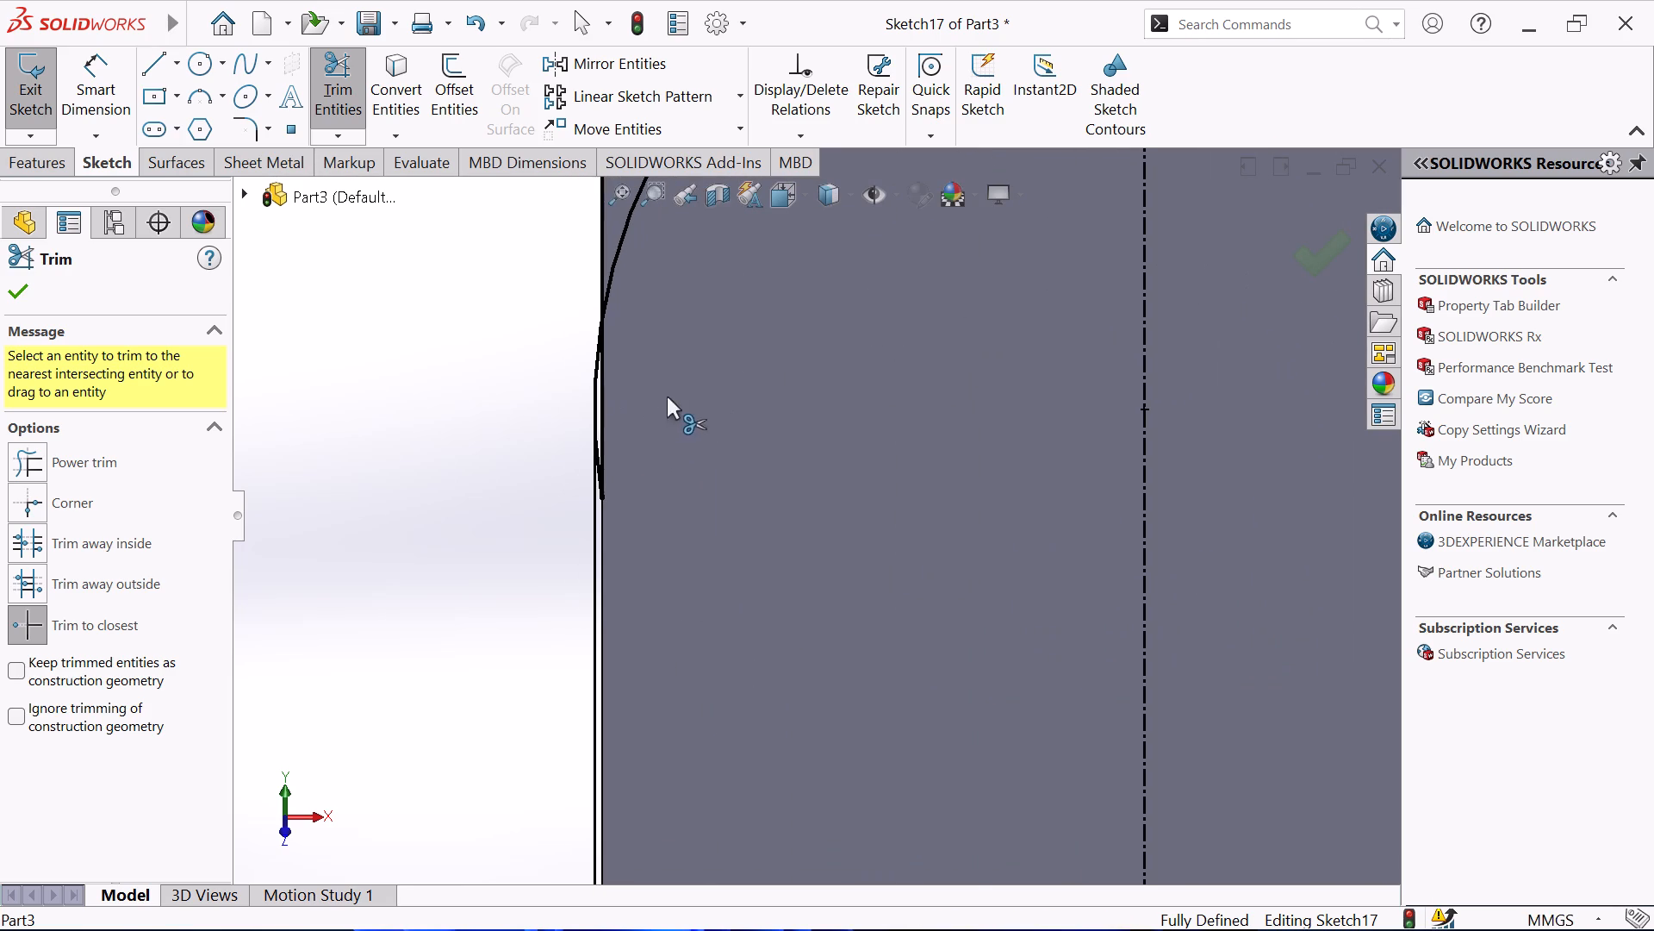
pyautogui.click(593, 376)
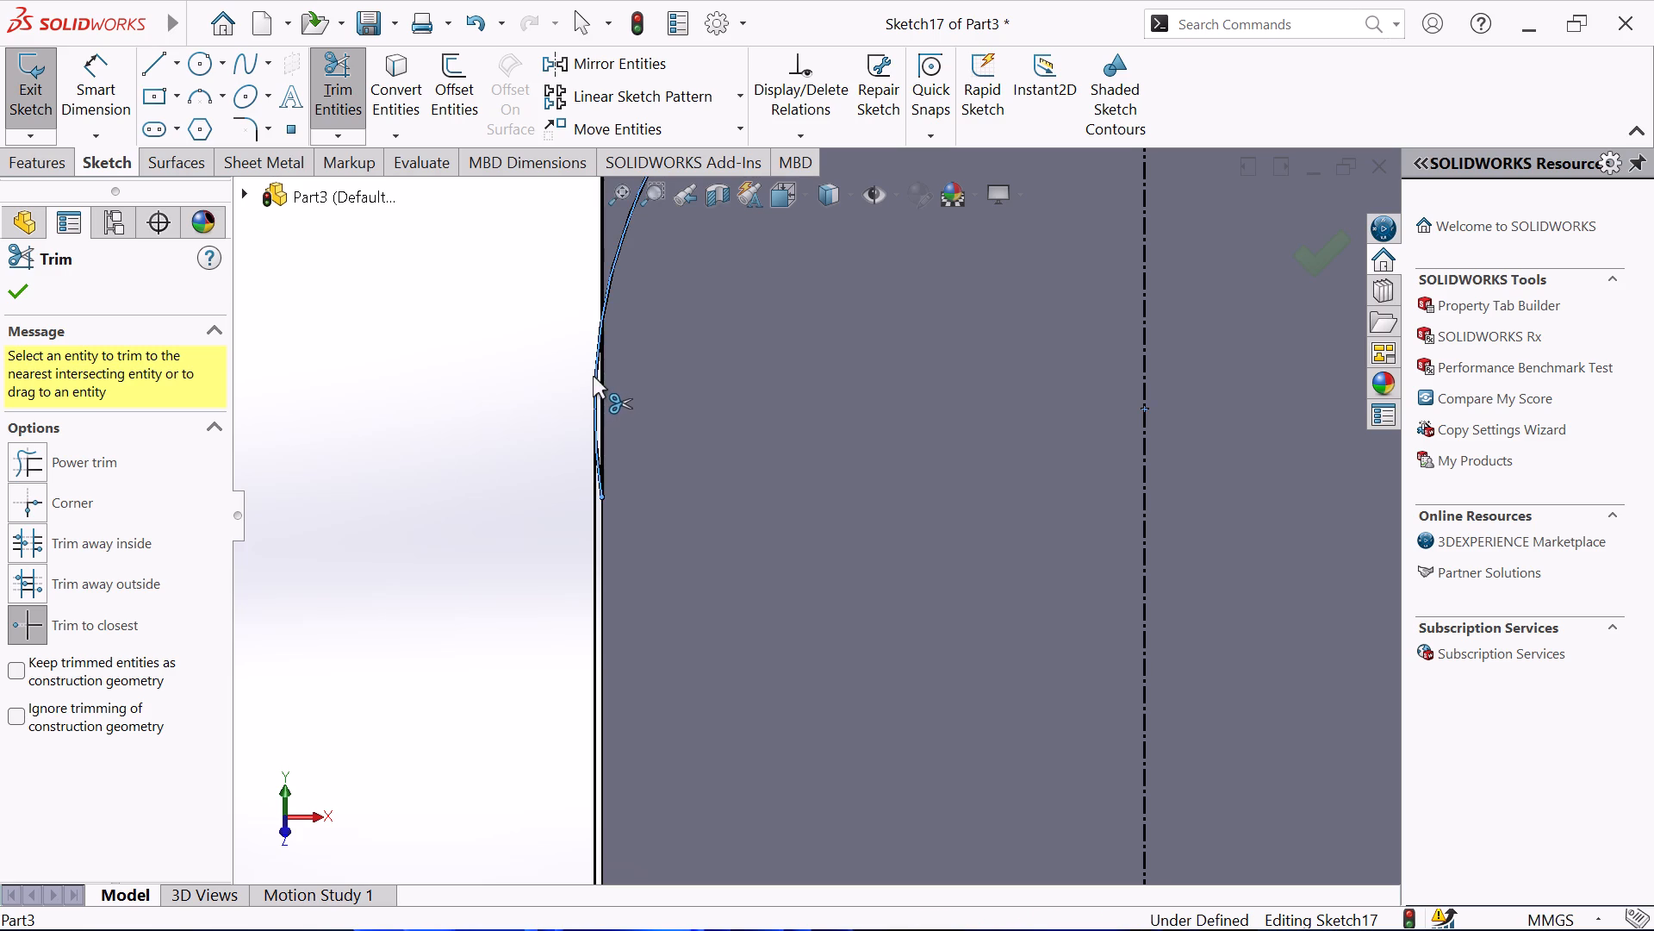
pyautogui.scroll(3, 638, 374)
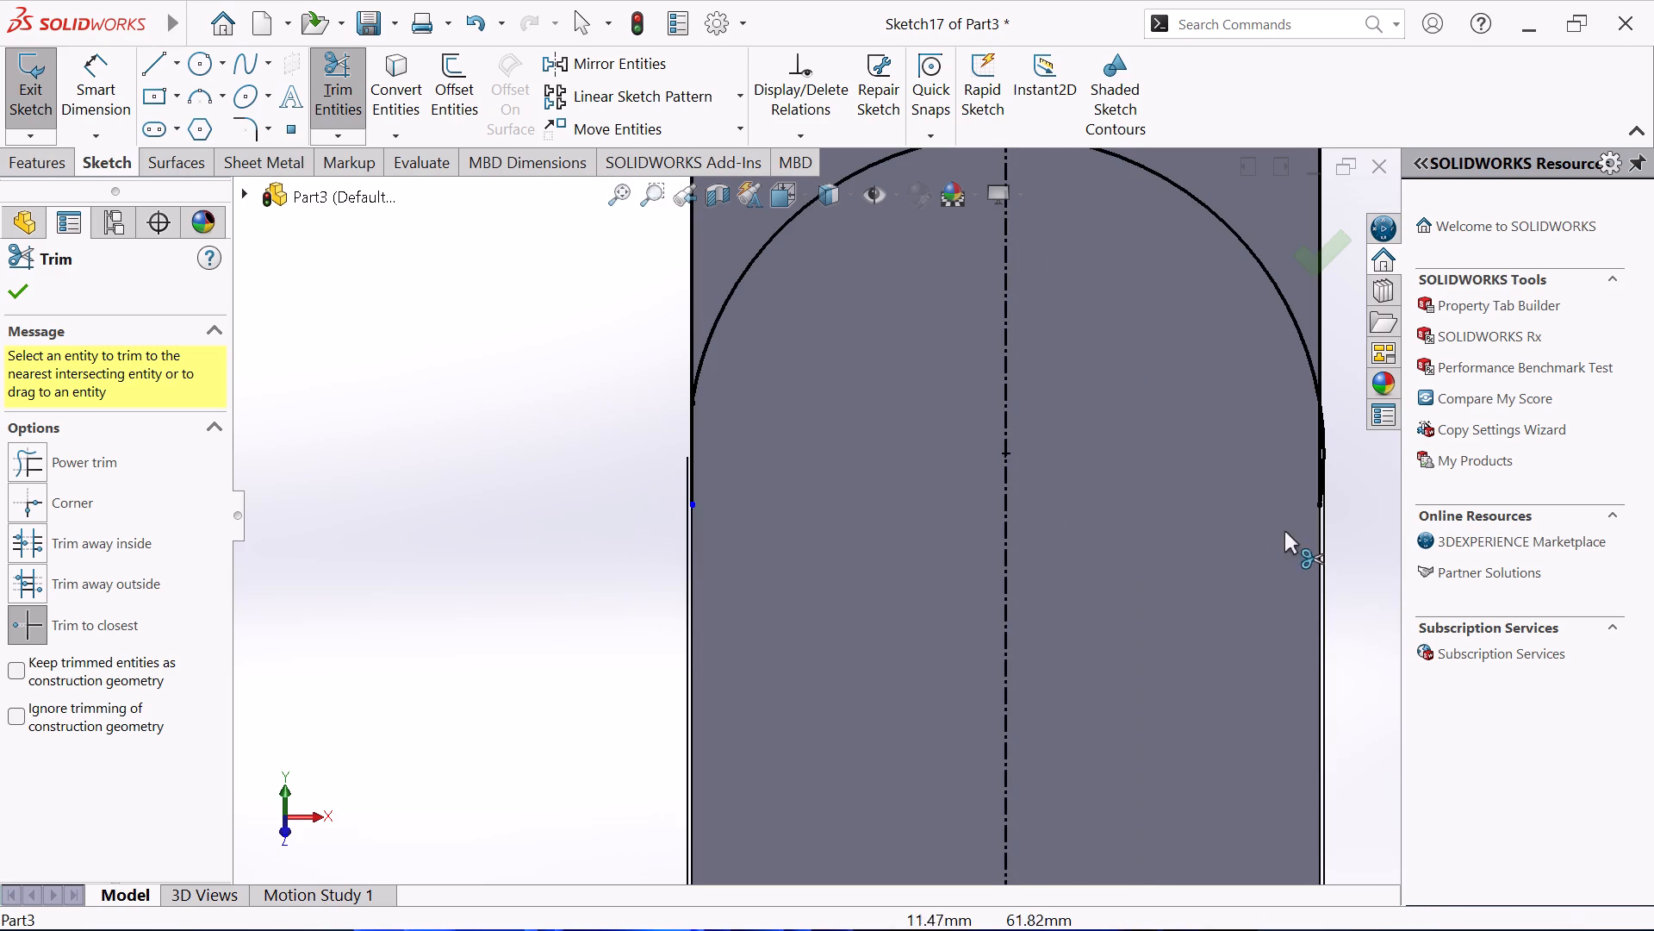
pyautogui.scroll(-3, 1333, 426)
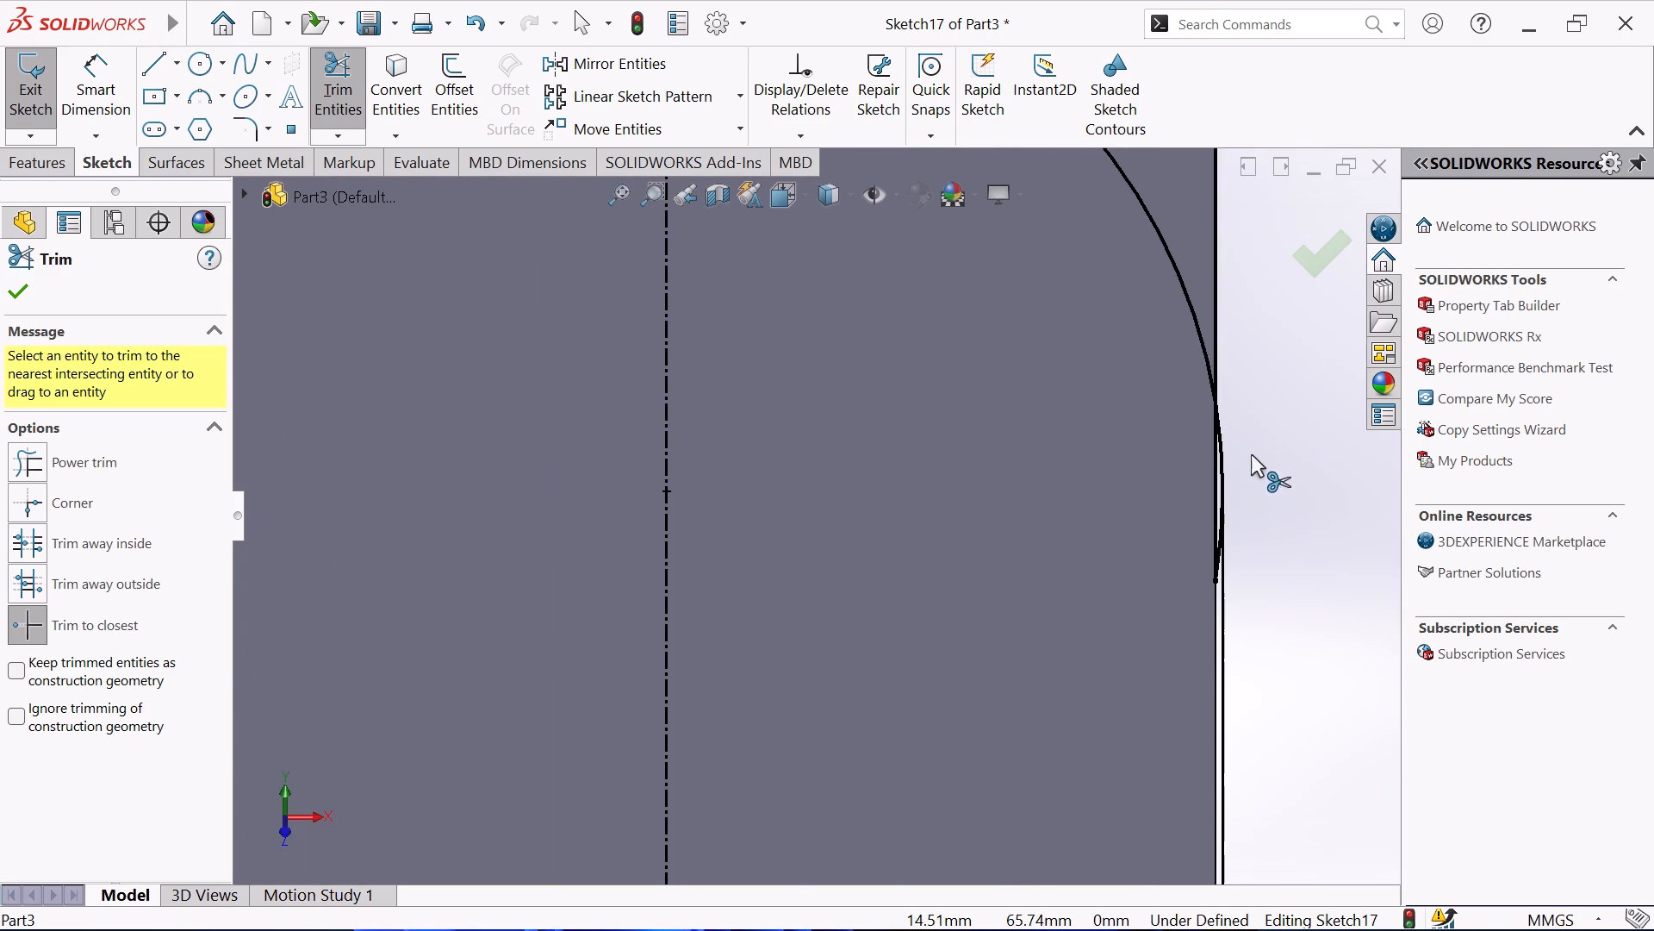
pyautogui.click(1227, 473)
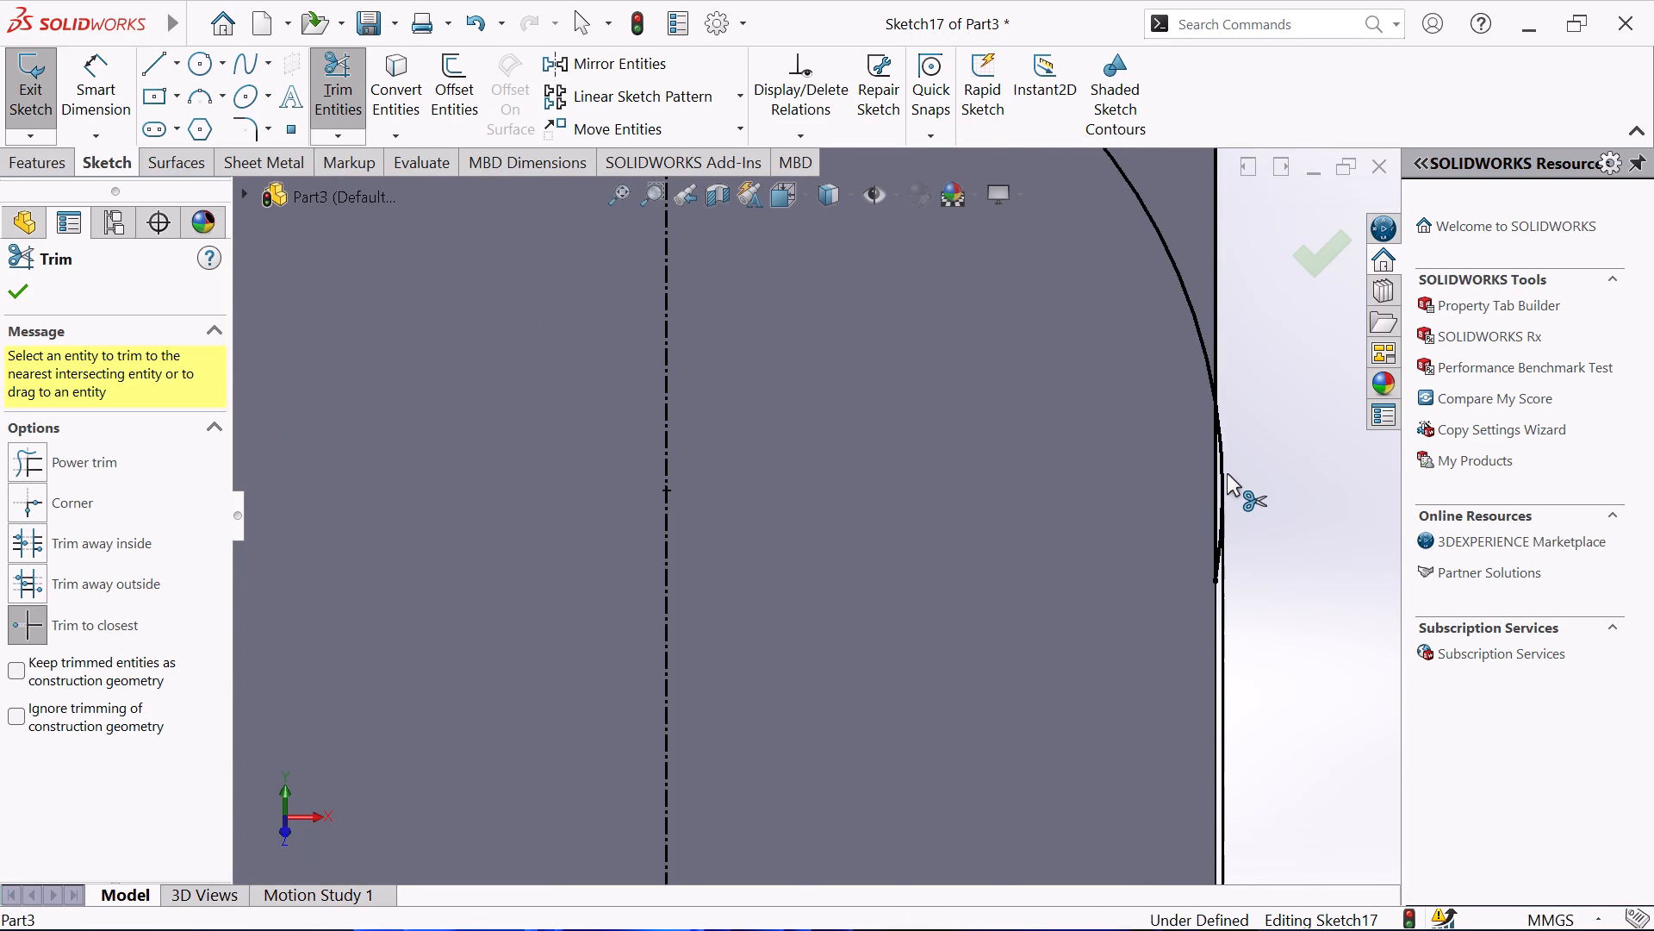
pyautogui.rightClick(1282, 453)
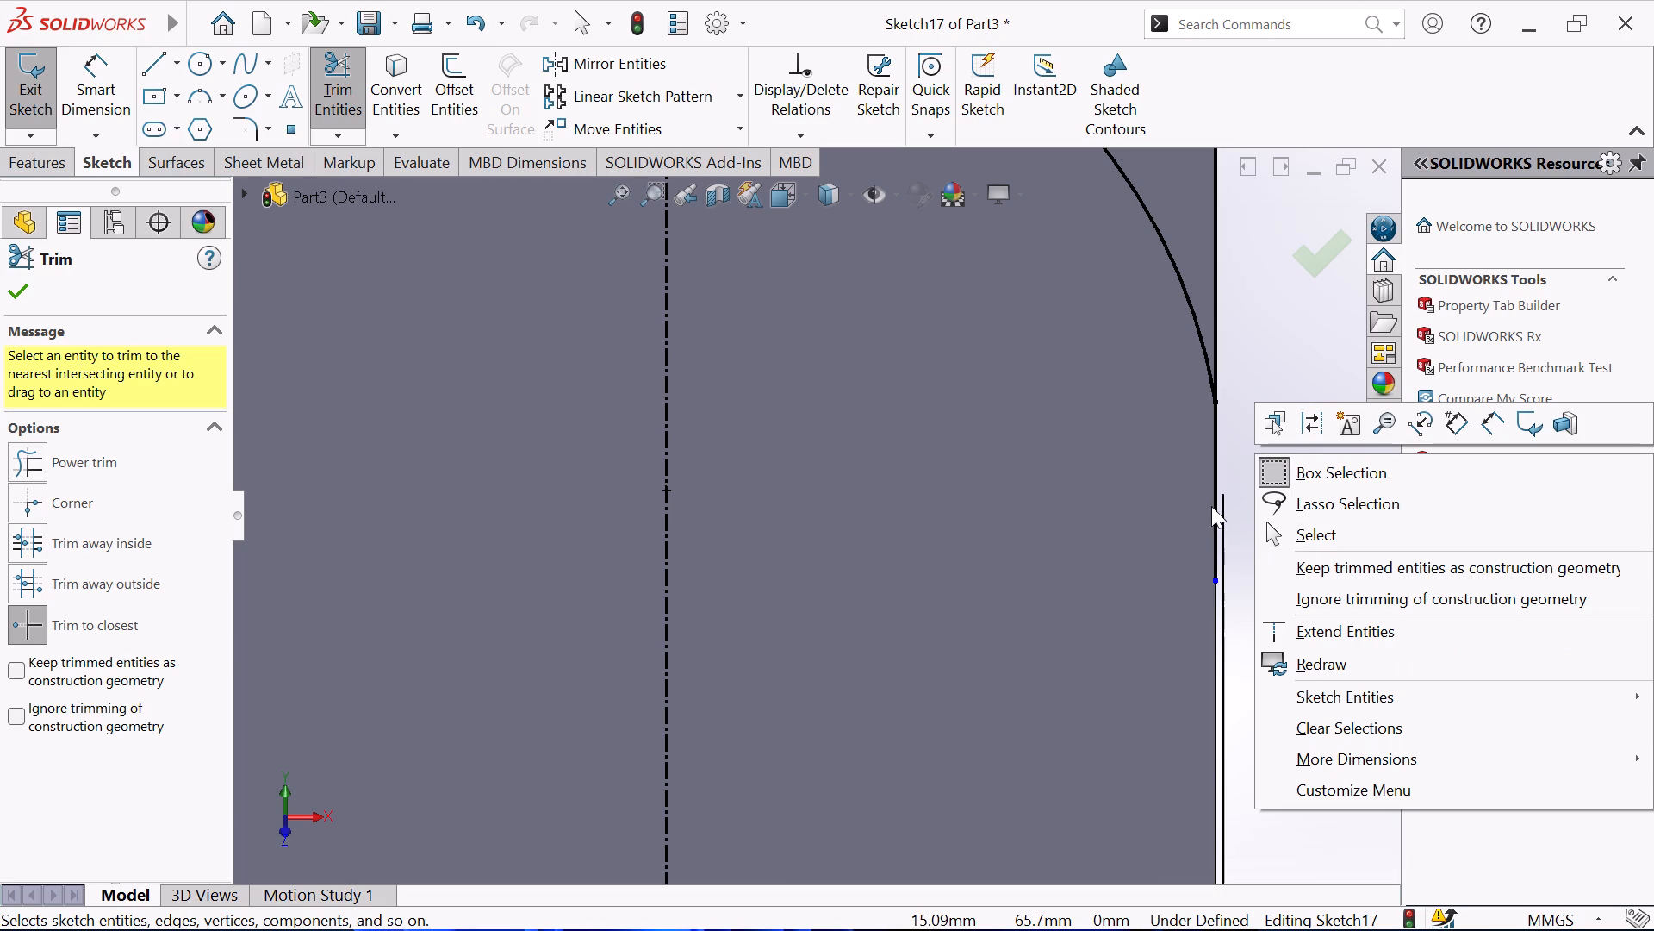
pyautogui.click(1224, 475)
pyautogui.click(1215, 481)
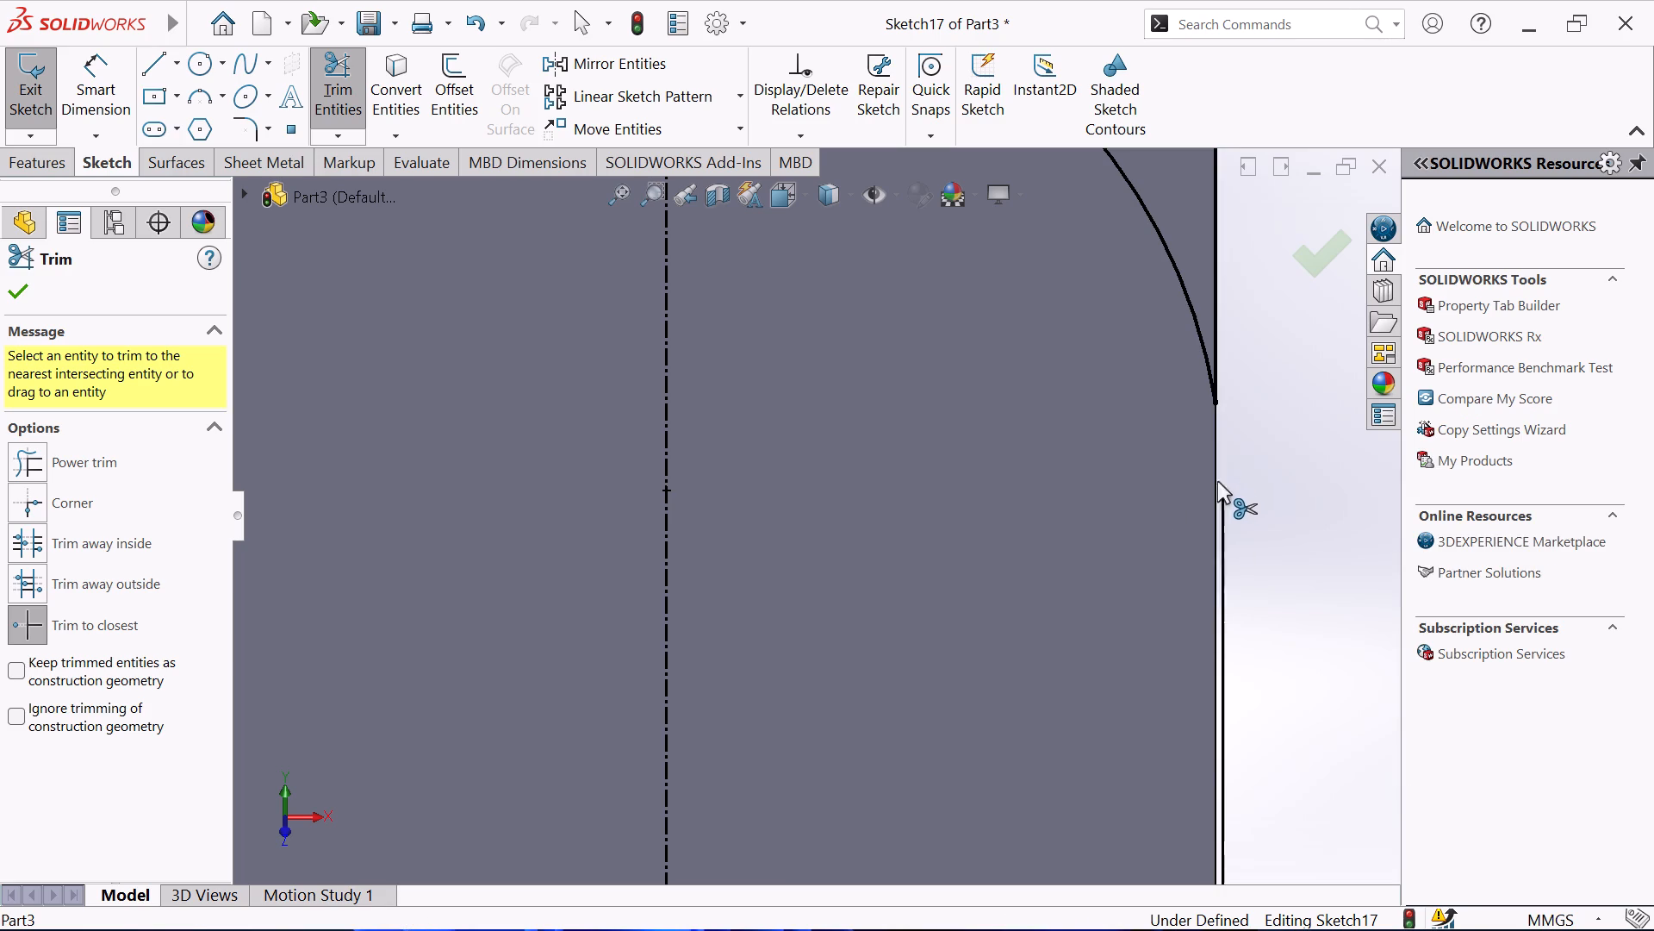
pyautogui.scroll(3, 679, 484)
pyautogui.scroll(-2, 404, 497)
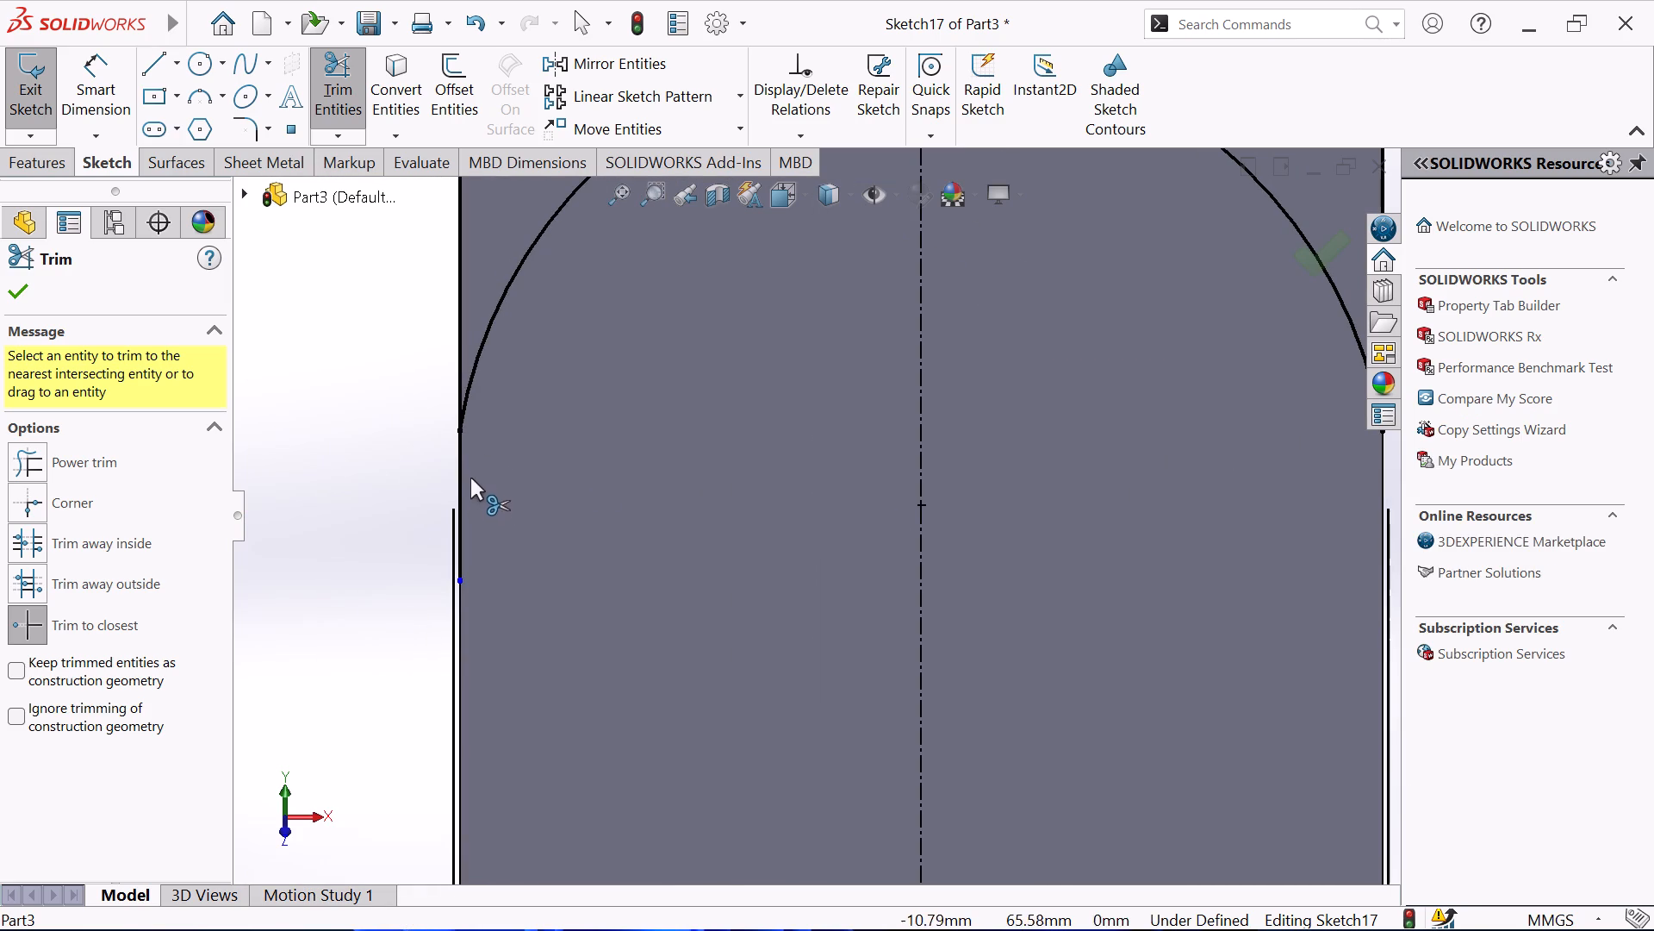
pyautogui.click(462, 465)
pyautogui.rightClick(369, 459)
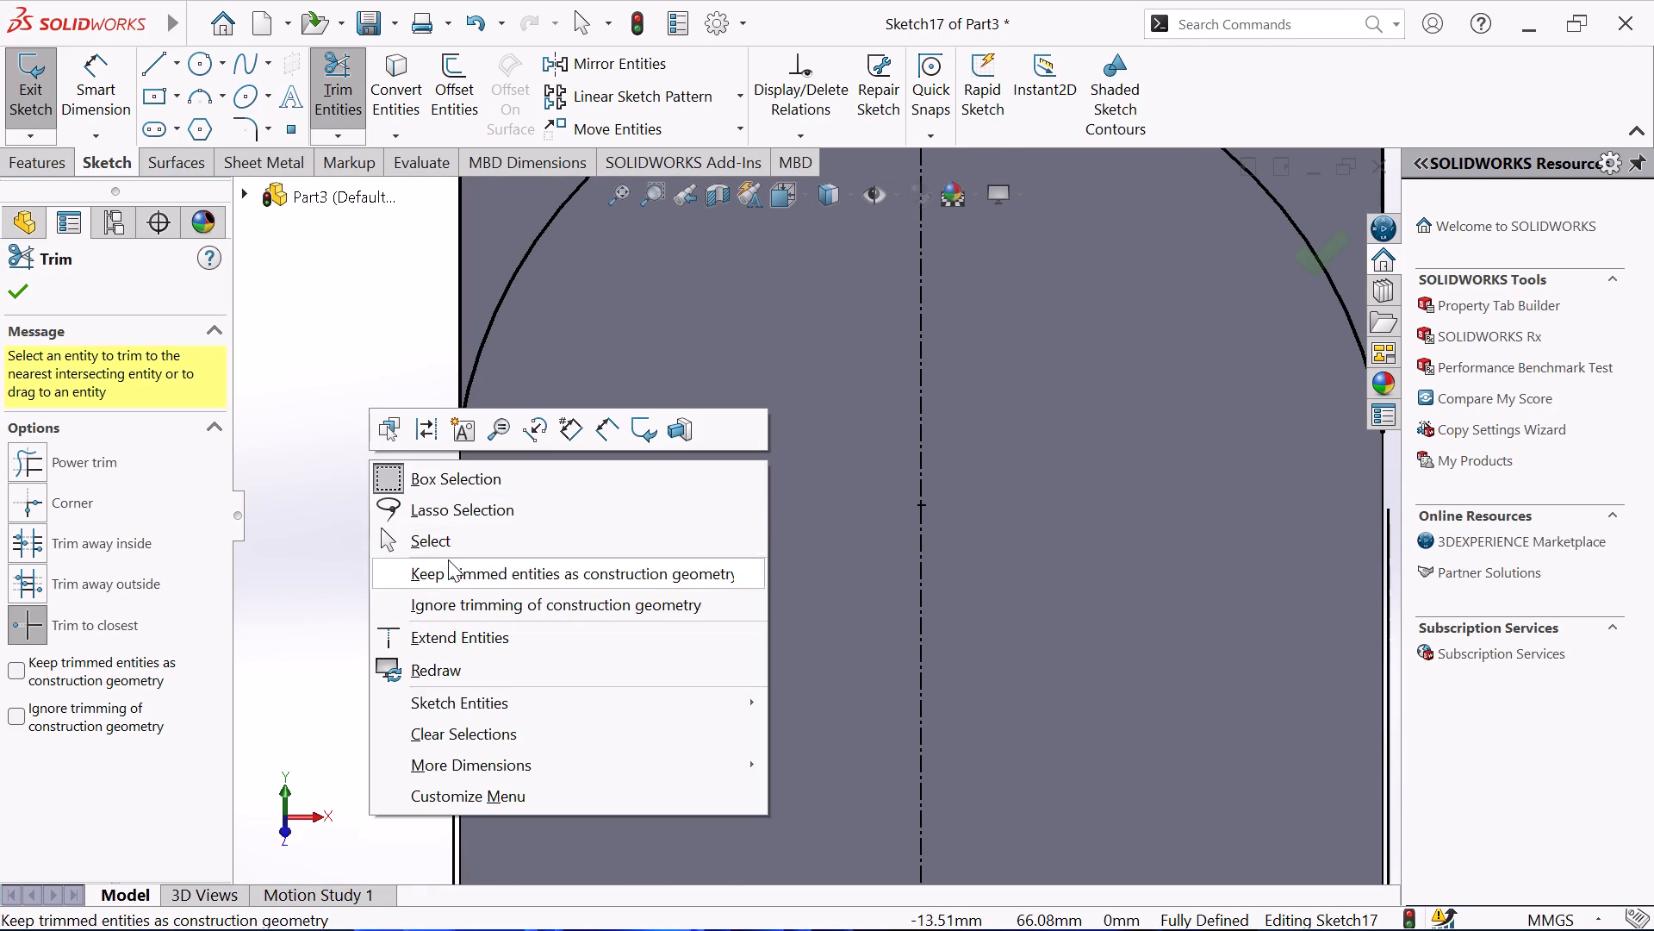
pyautogui.click(450, 535)
# Cut-extrude the two corner regions outside the arc at the angled flange's free end, blind to 10 mm depth.
pyautogui.scroll(3, 930, 476)
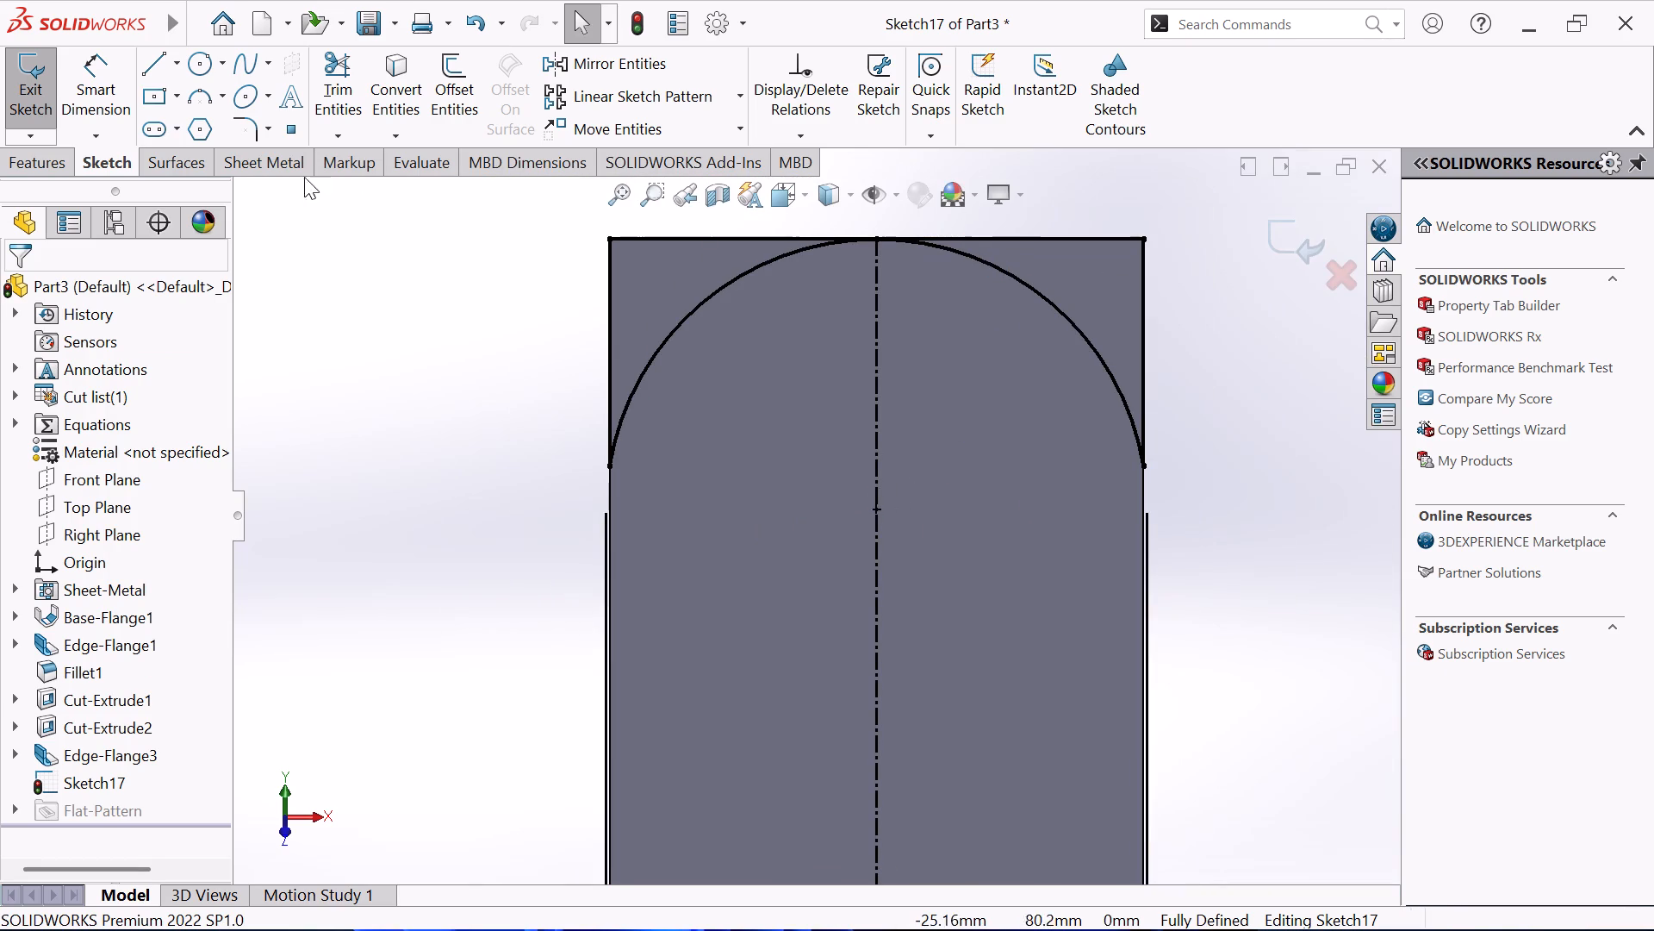
pyautogui.click(17, 163)
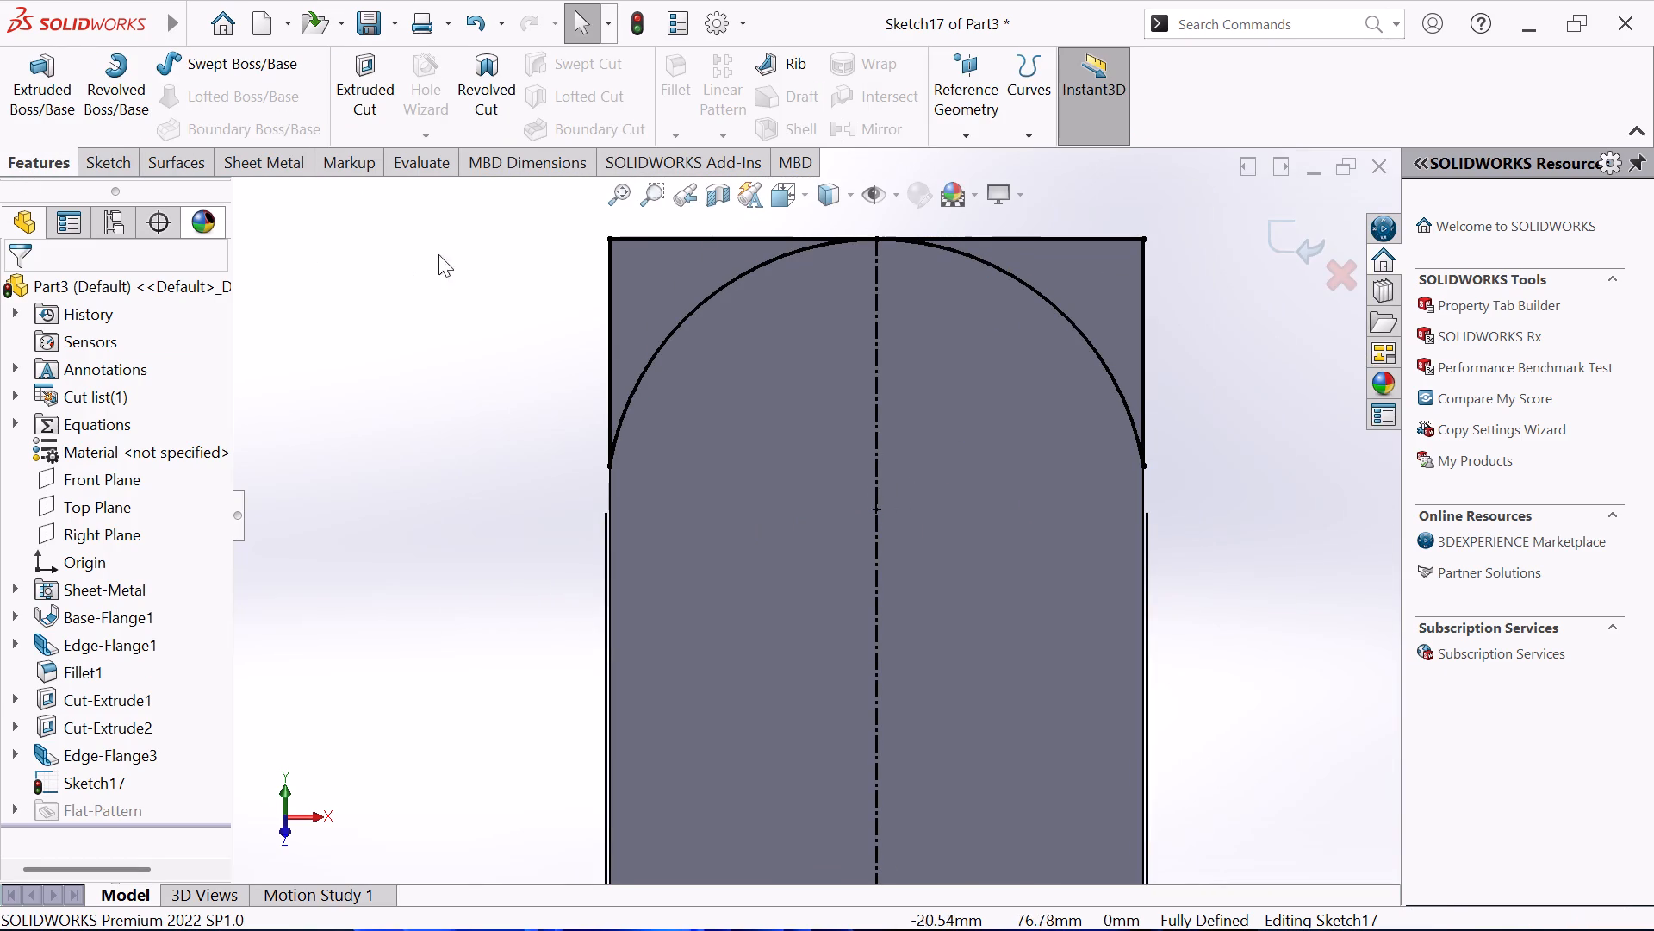
pyautogui.click(364, 71)
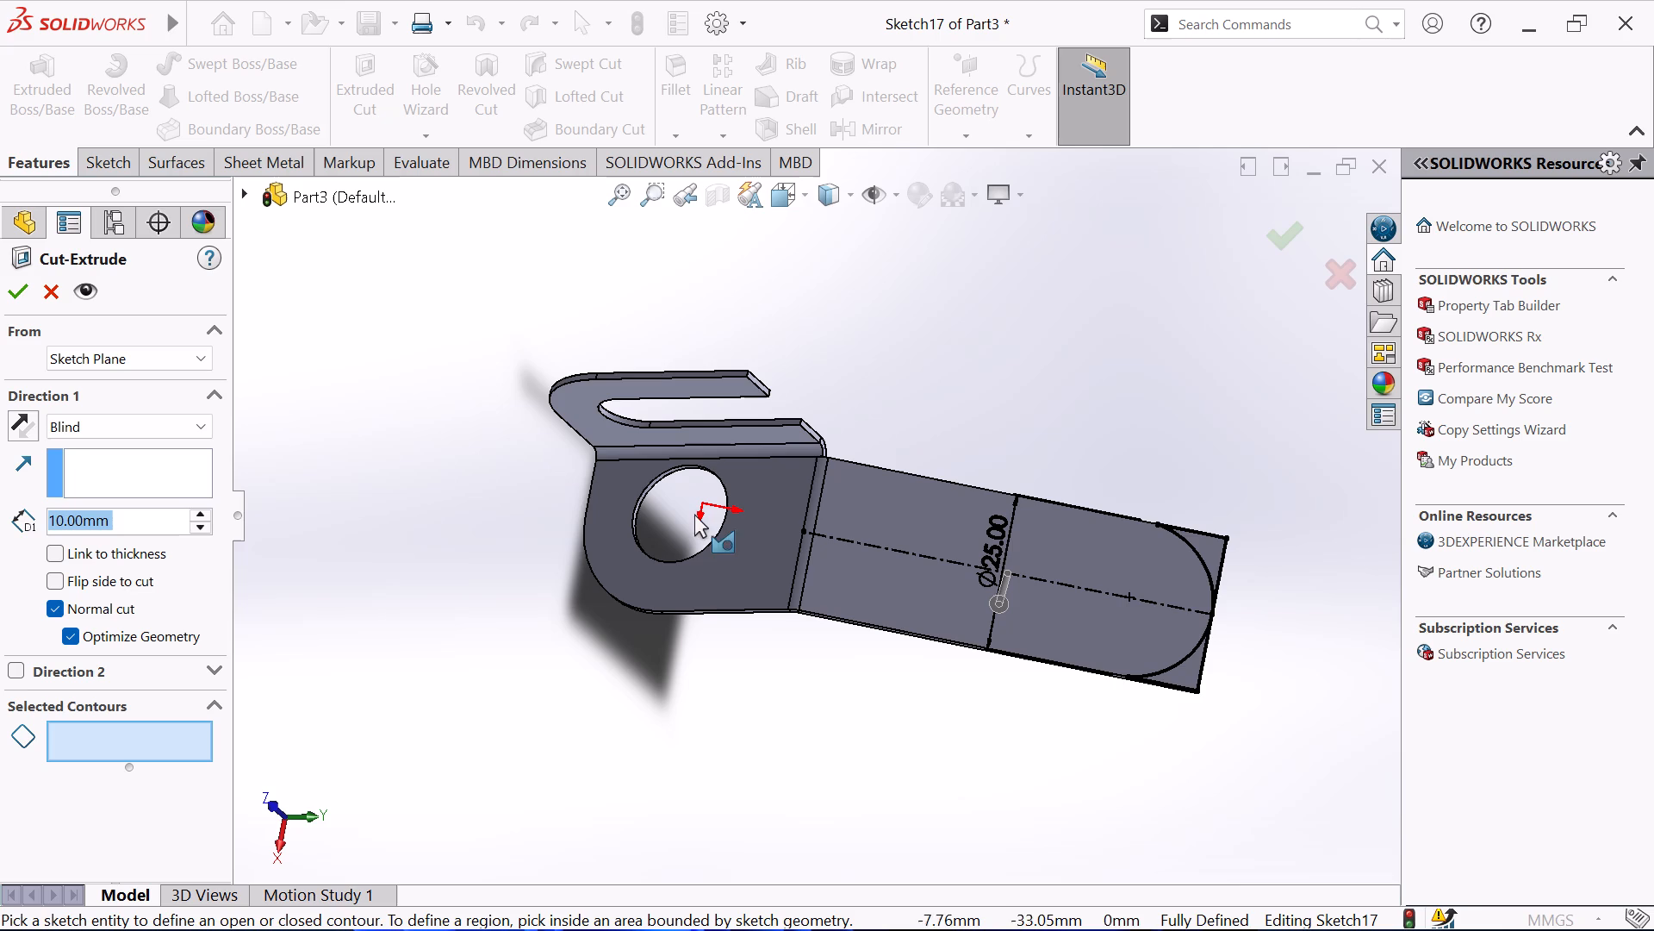
pyautogui.click(1207, 550)
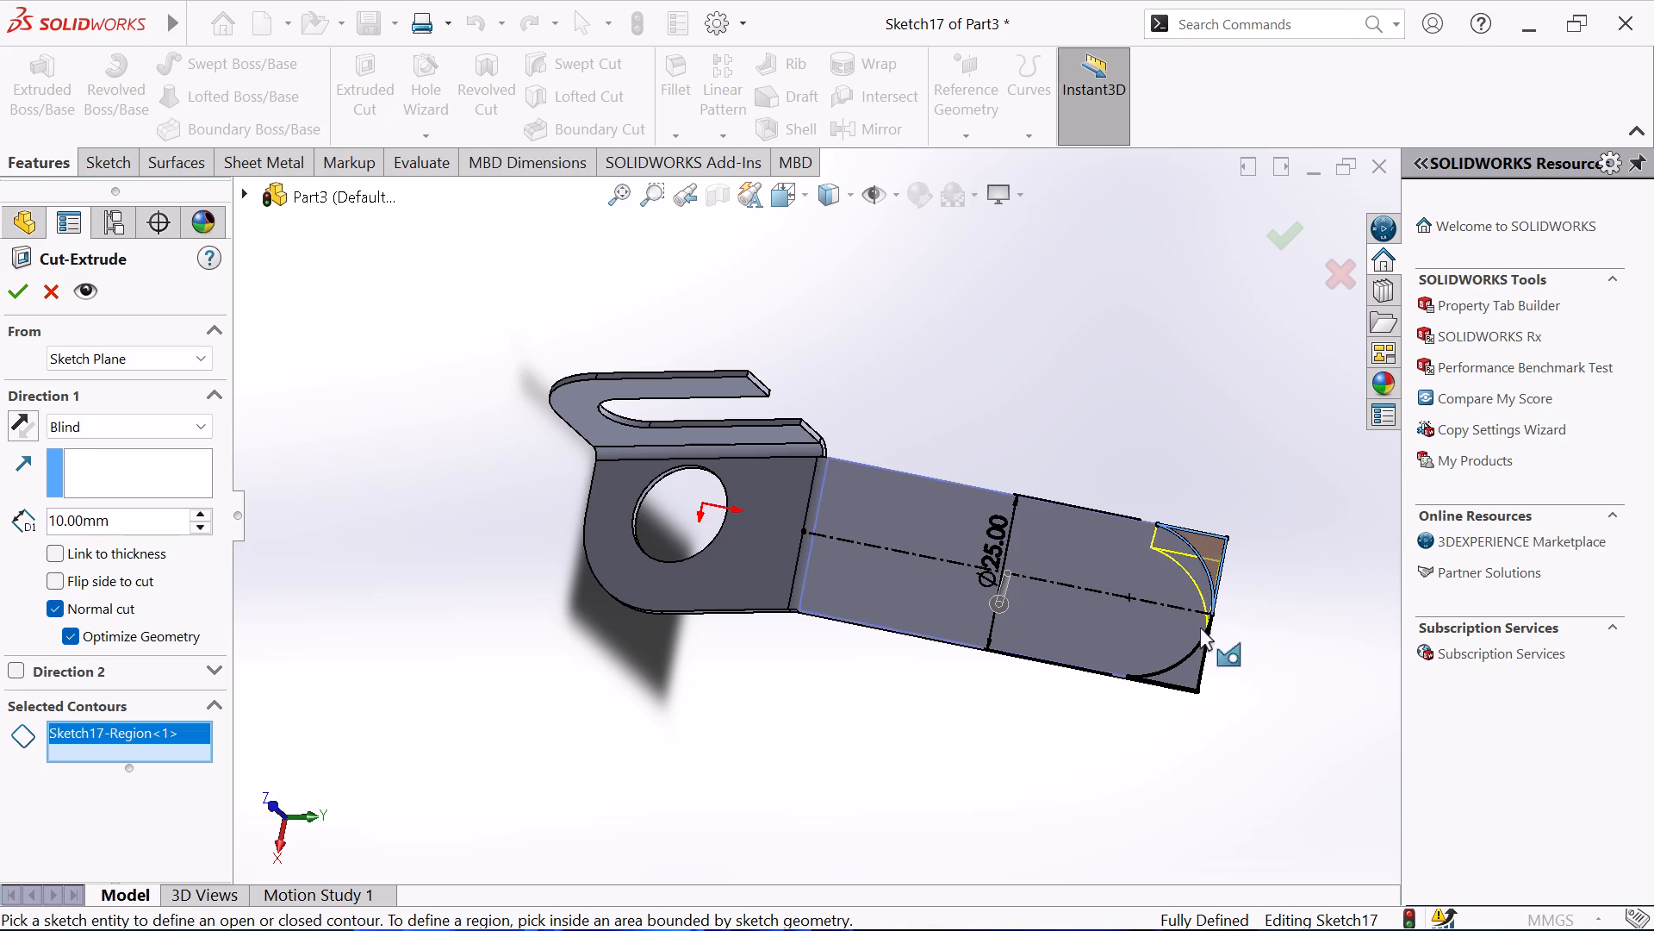
pyautogui.click(1195, 656)
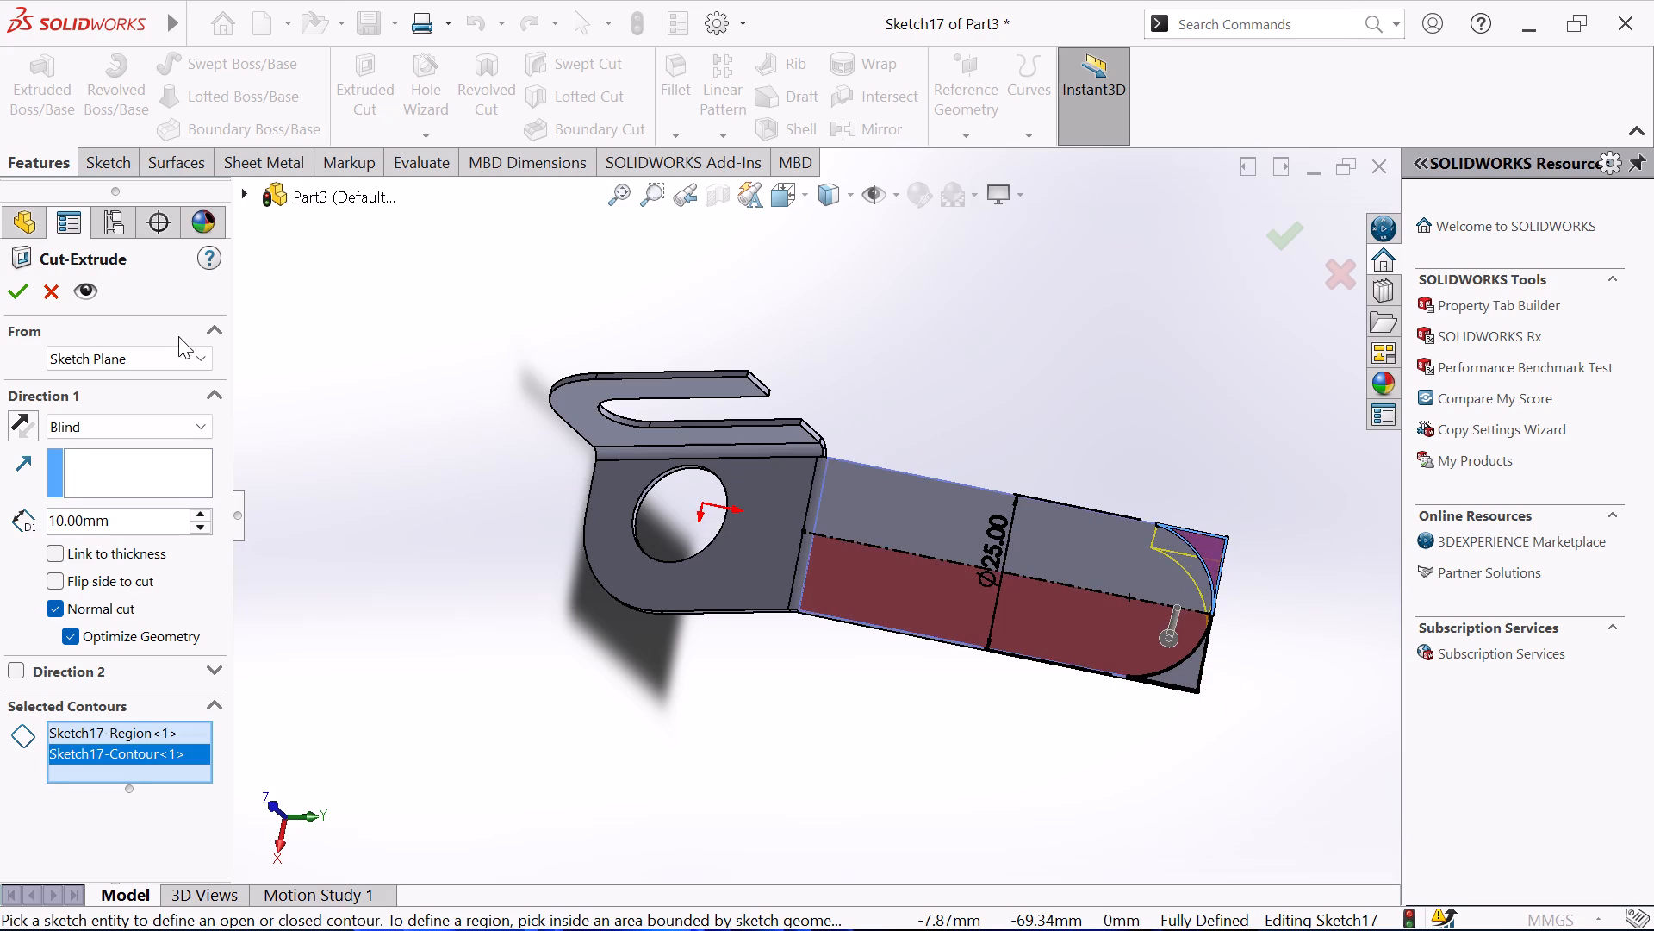
pyautogui.click(1191, 665)
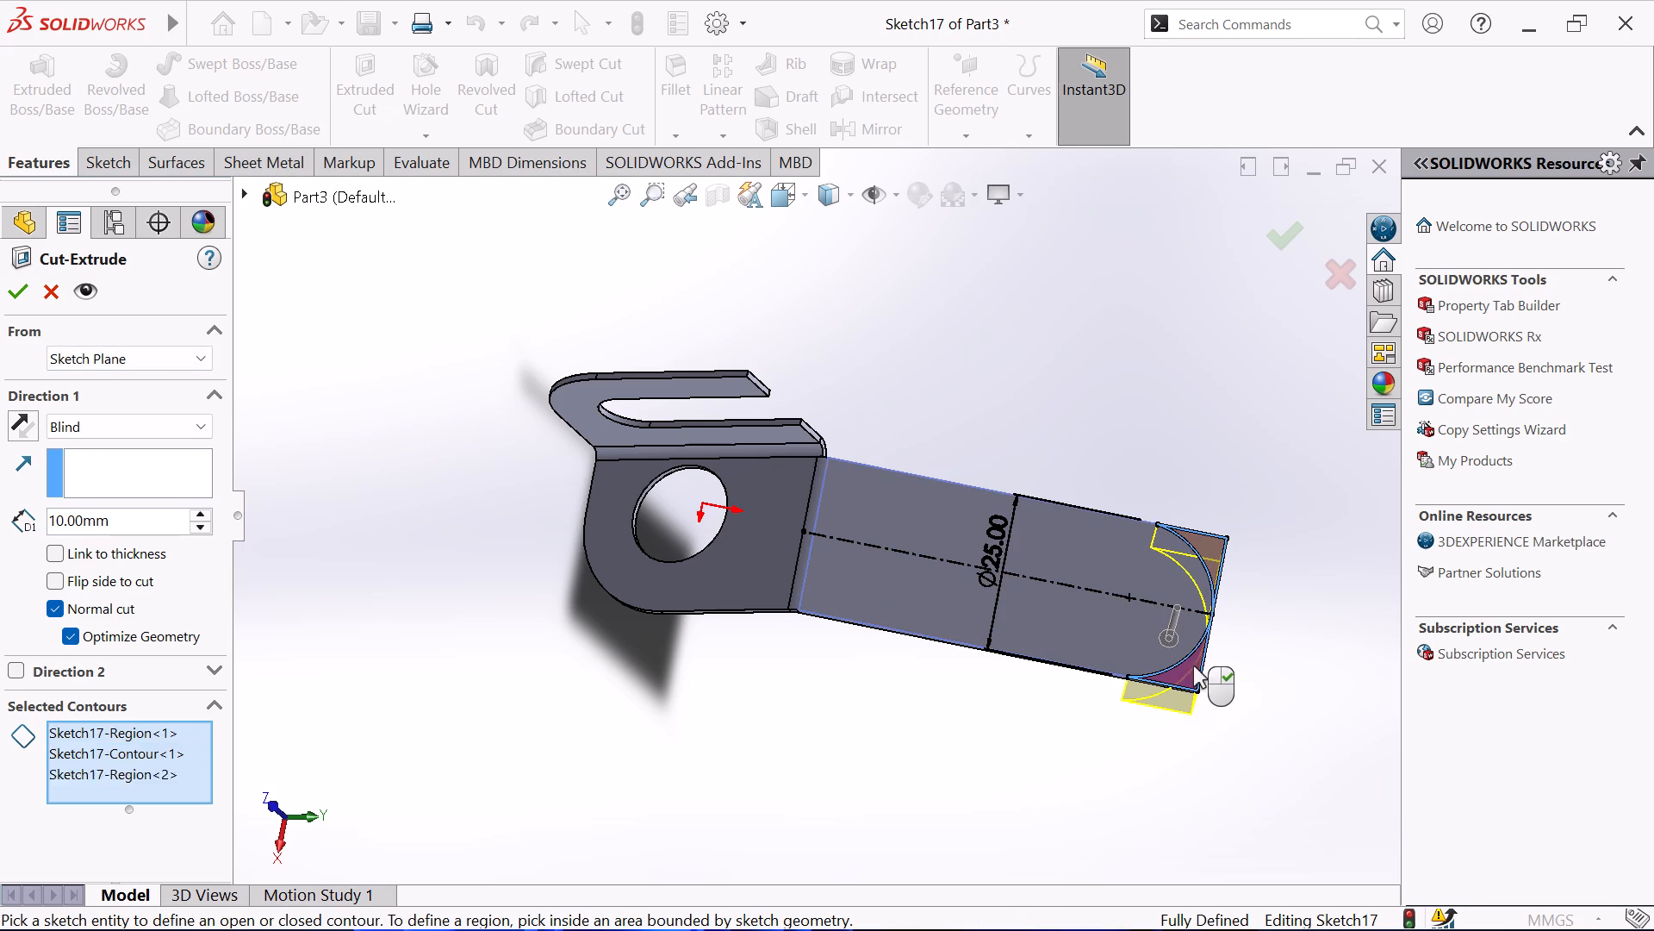
pyautogui.click(18, 291)
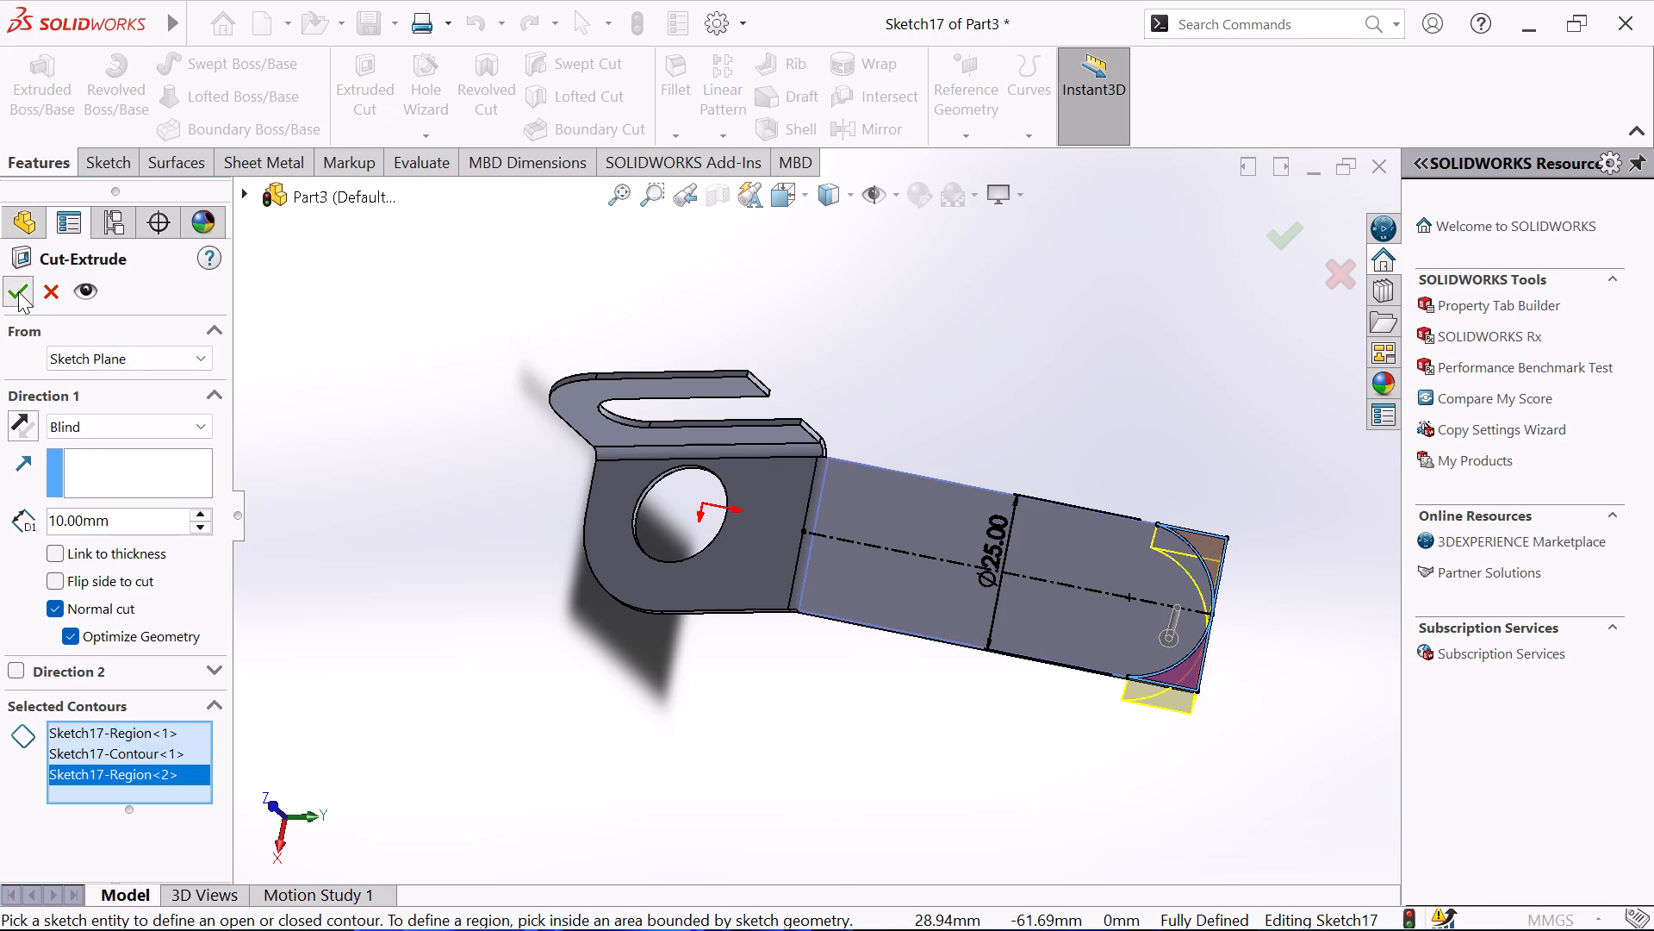
pyautogui.click(633, 721)
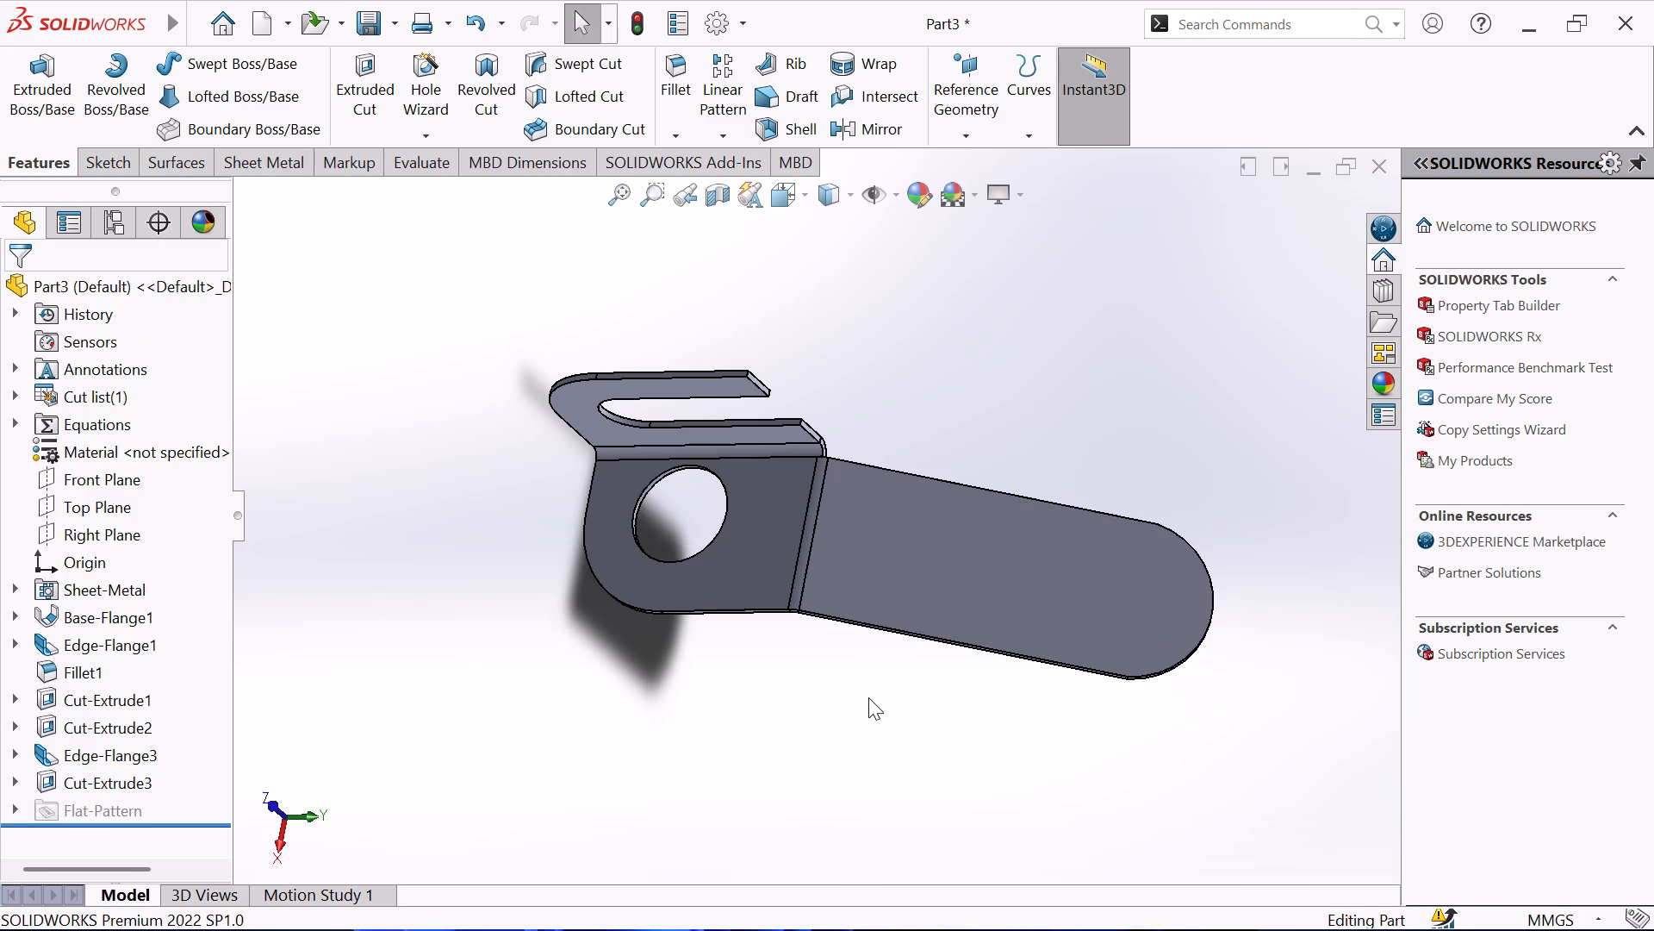
# Sketch a vertical centerline on the long angled flange's face, from the top of the rounded end down to just past the bend.
pyautogui.click(1040, 622)
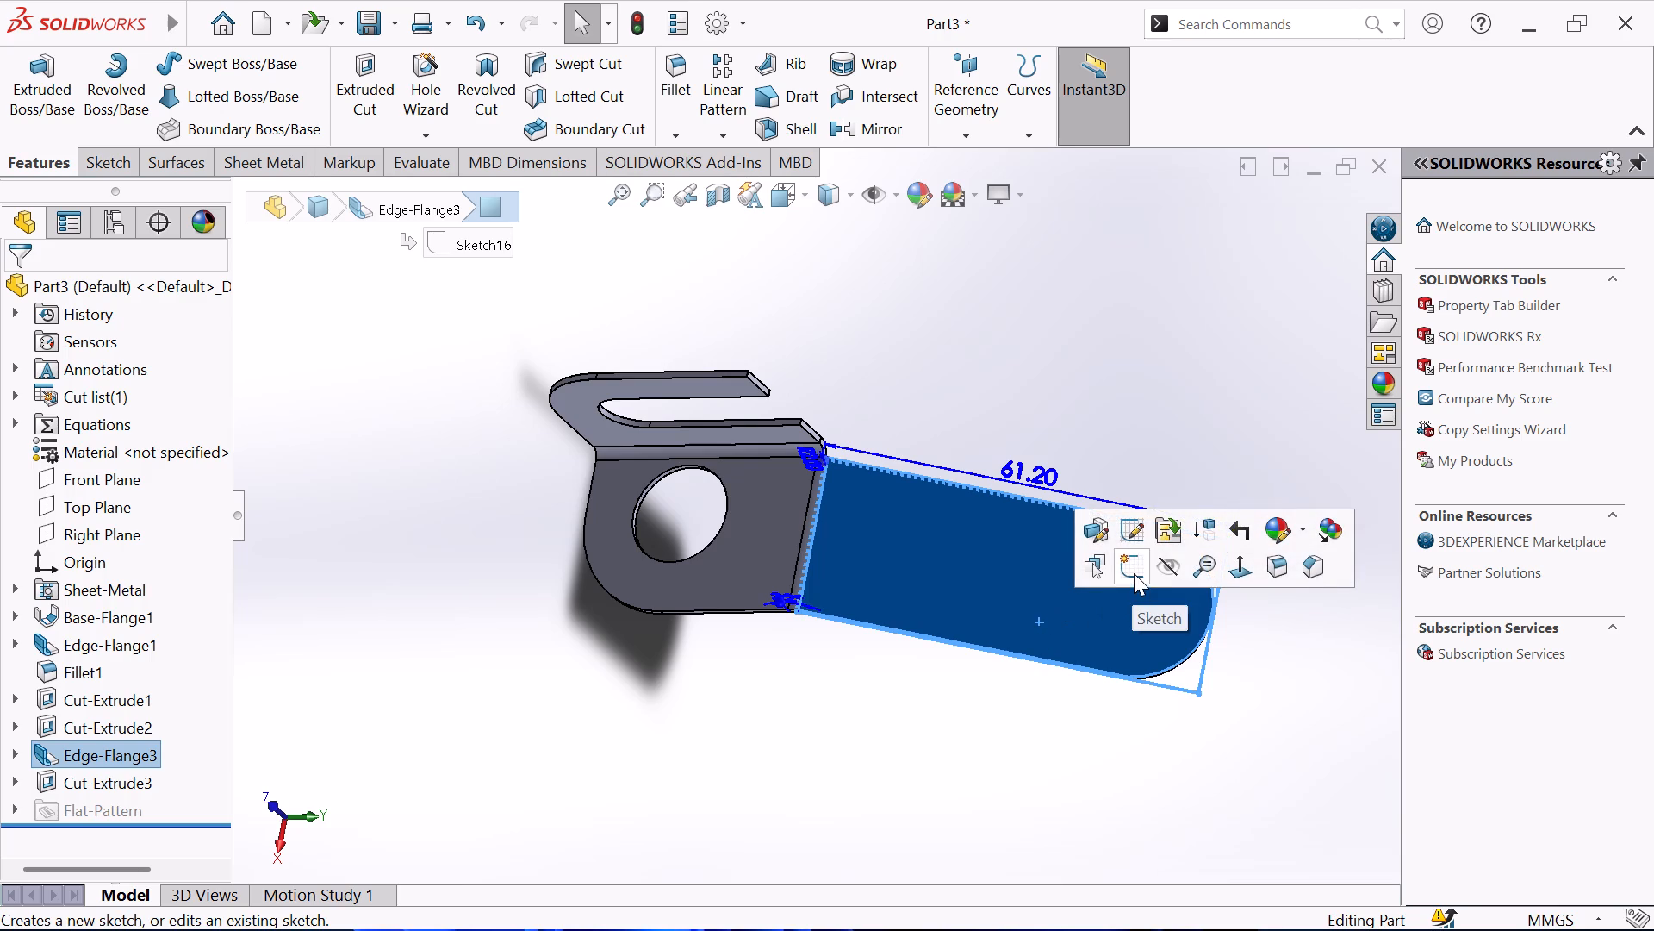
pyautogui.click(1134, 573)
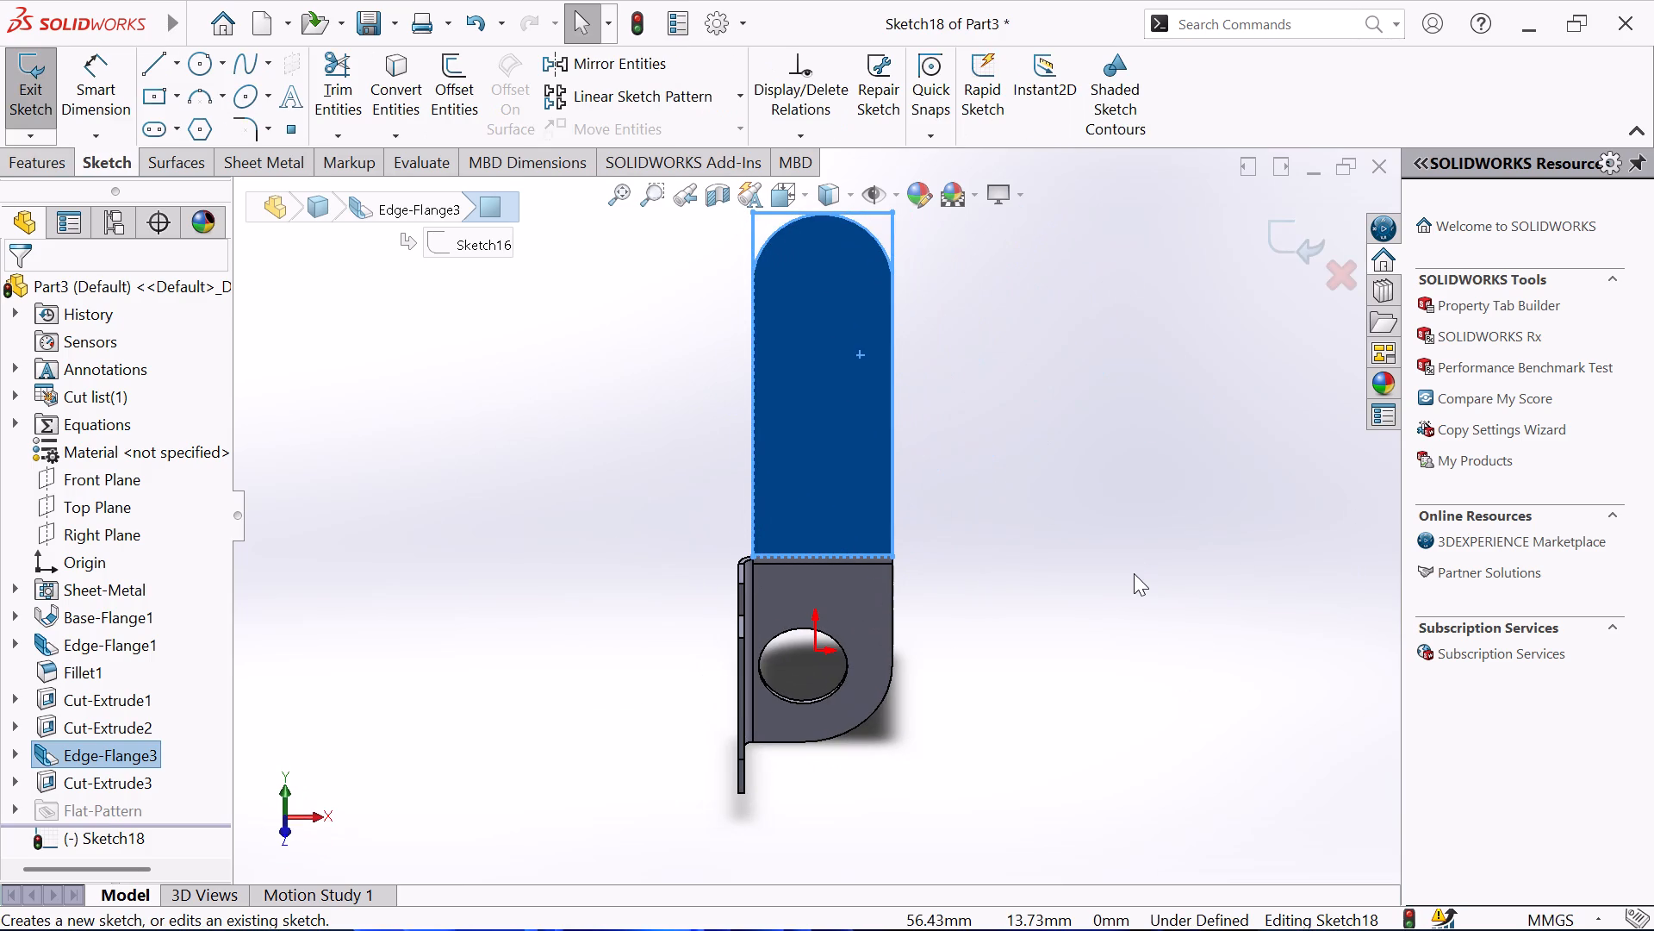
pyautogui.click(1134, 573)
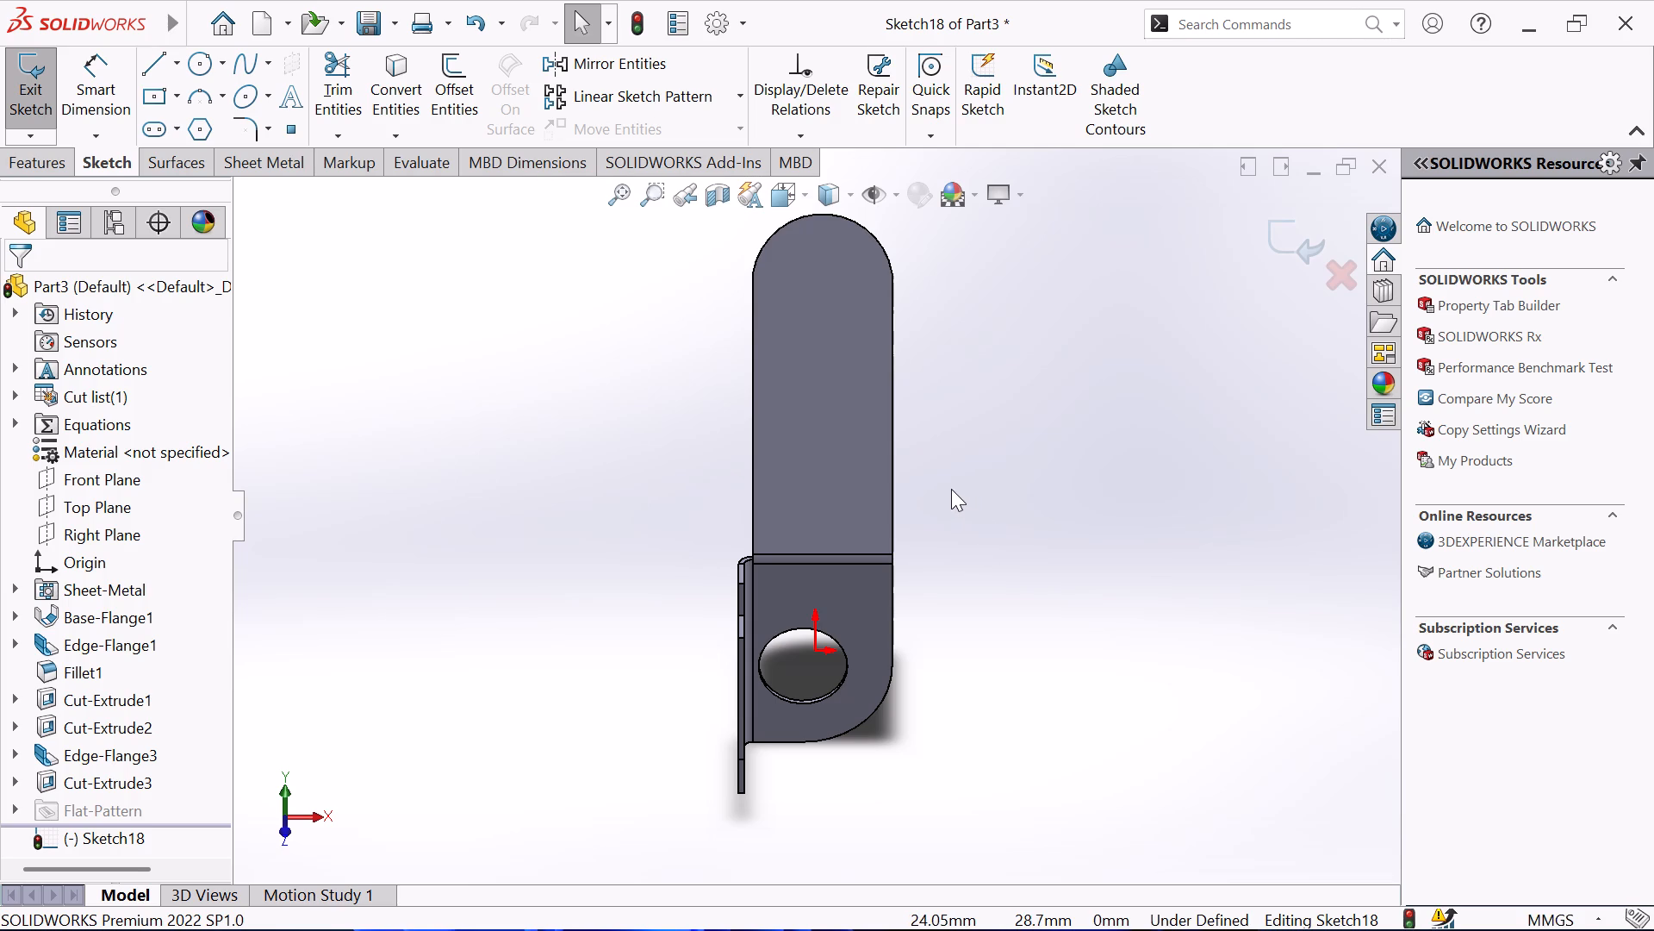
pyautogui.scroll(2, 908, 305)
pyautogui.scroll(-1, 890, 295)
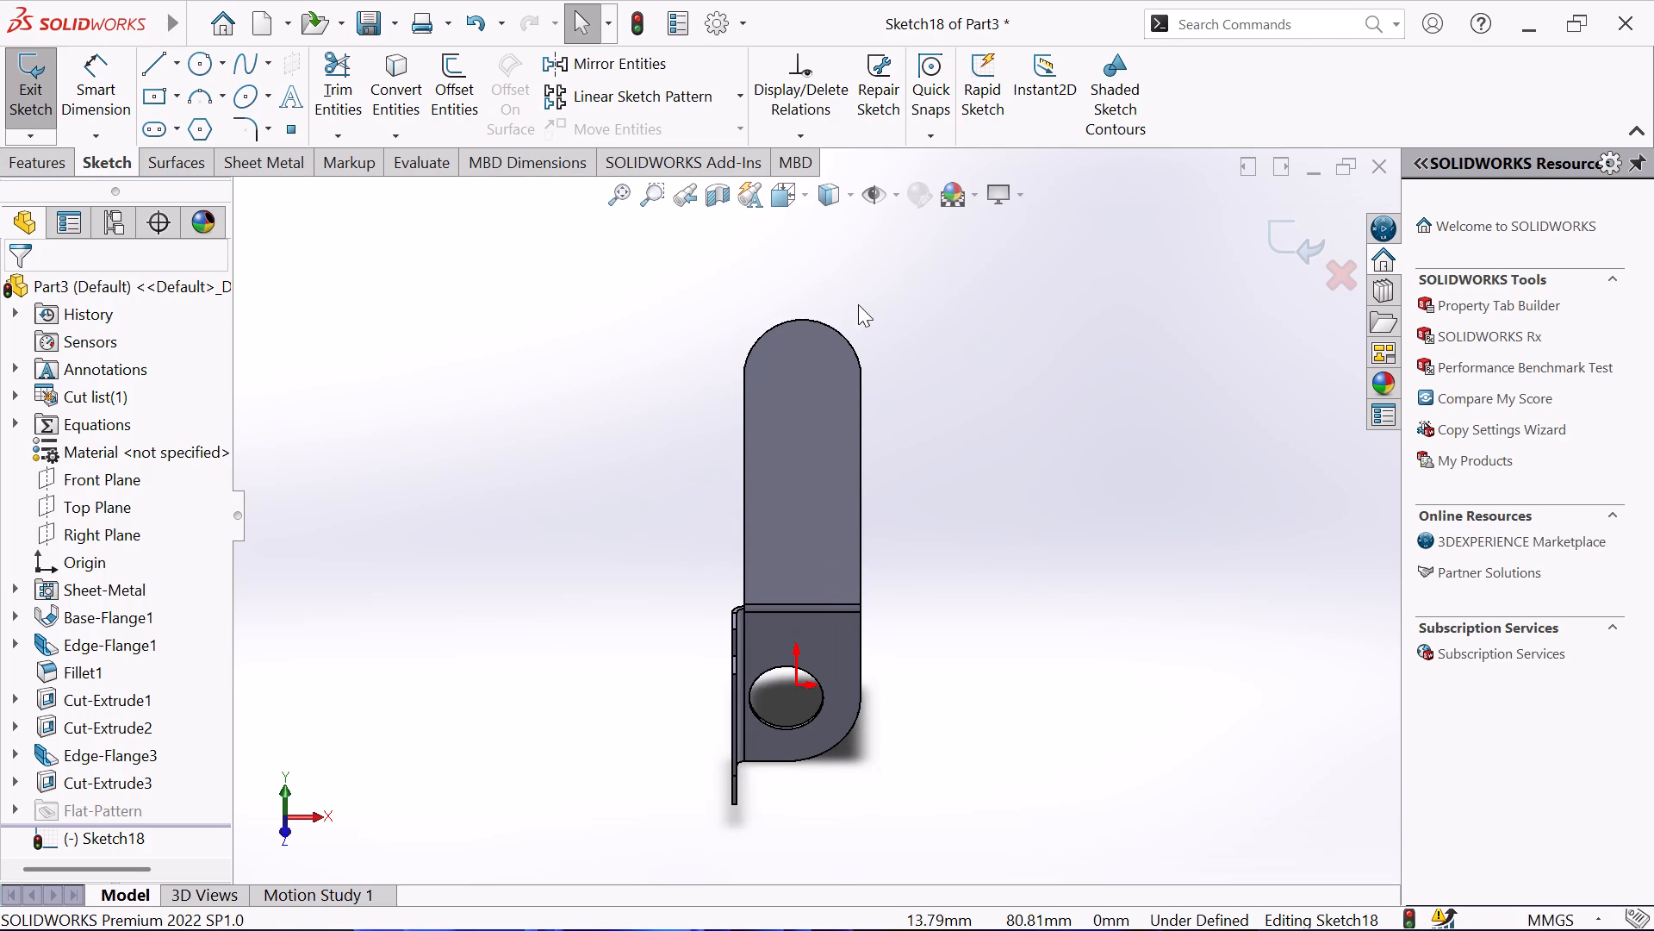
pyautogui.scroll(-1, 843, 314)
pyautogui.scroll(-1, 772, 363)
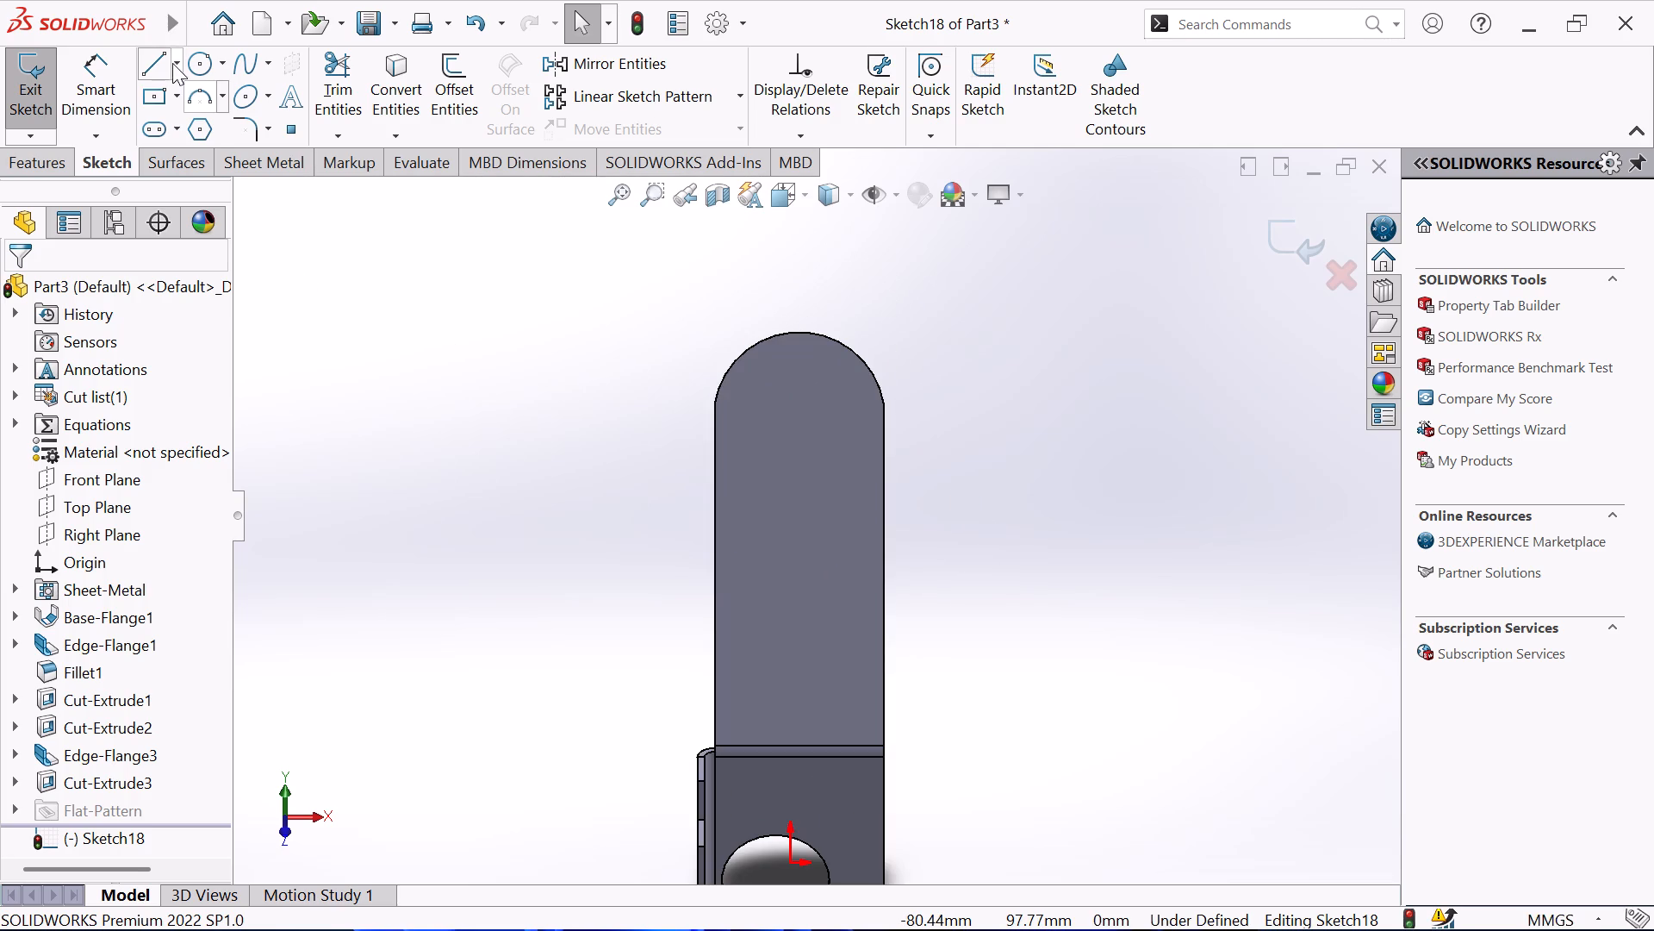
pyautogui.click(180, 60)
pyautogui.click(163, 125)
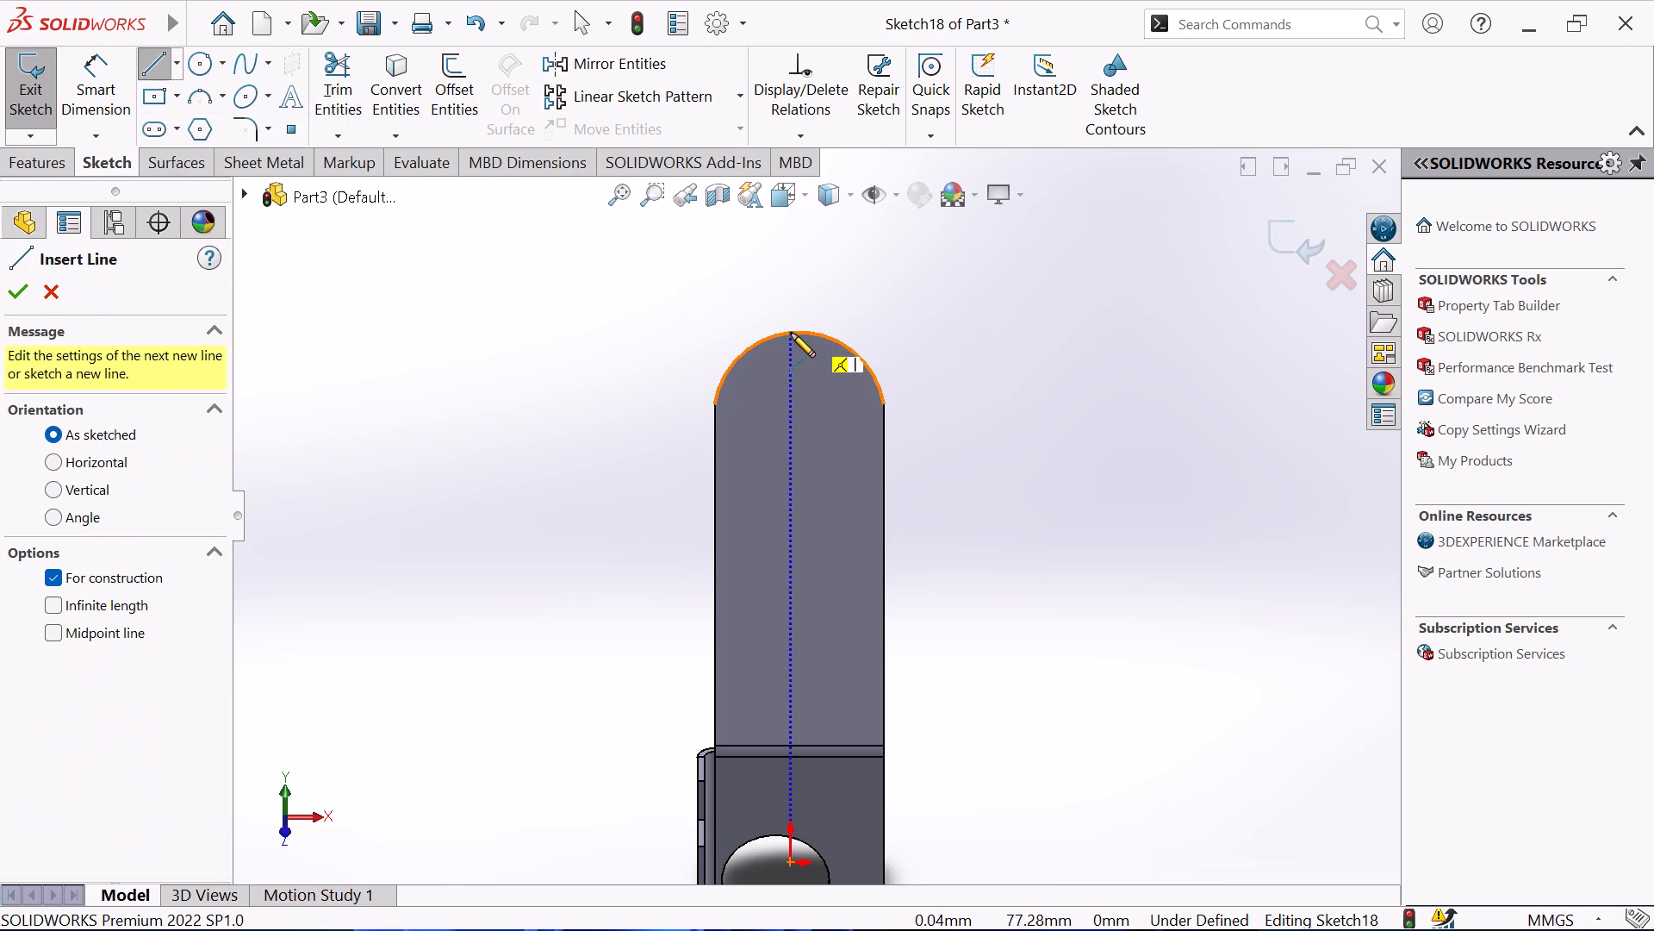
pyautogui.click(801, 334)
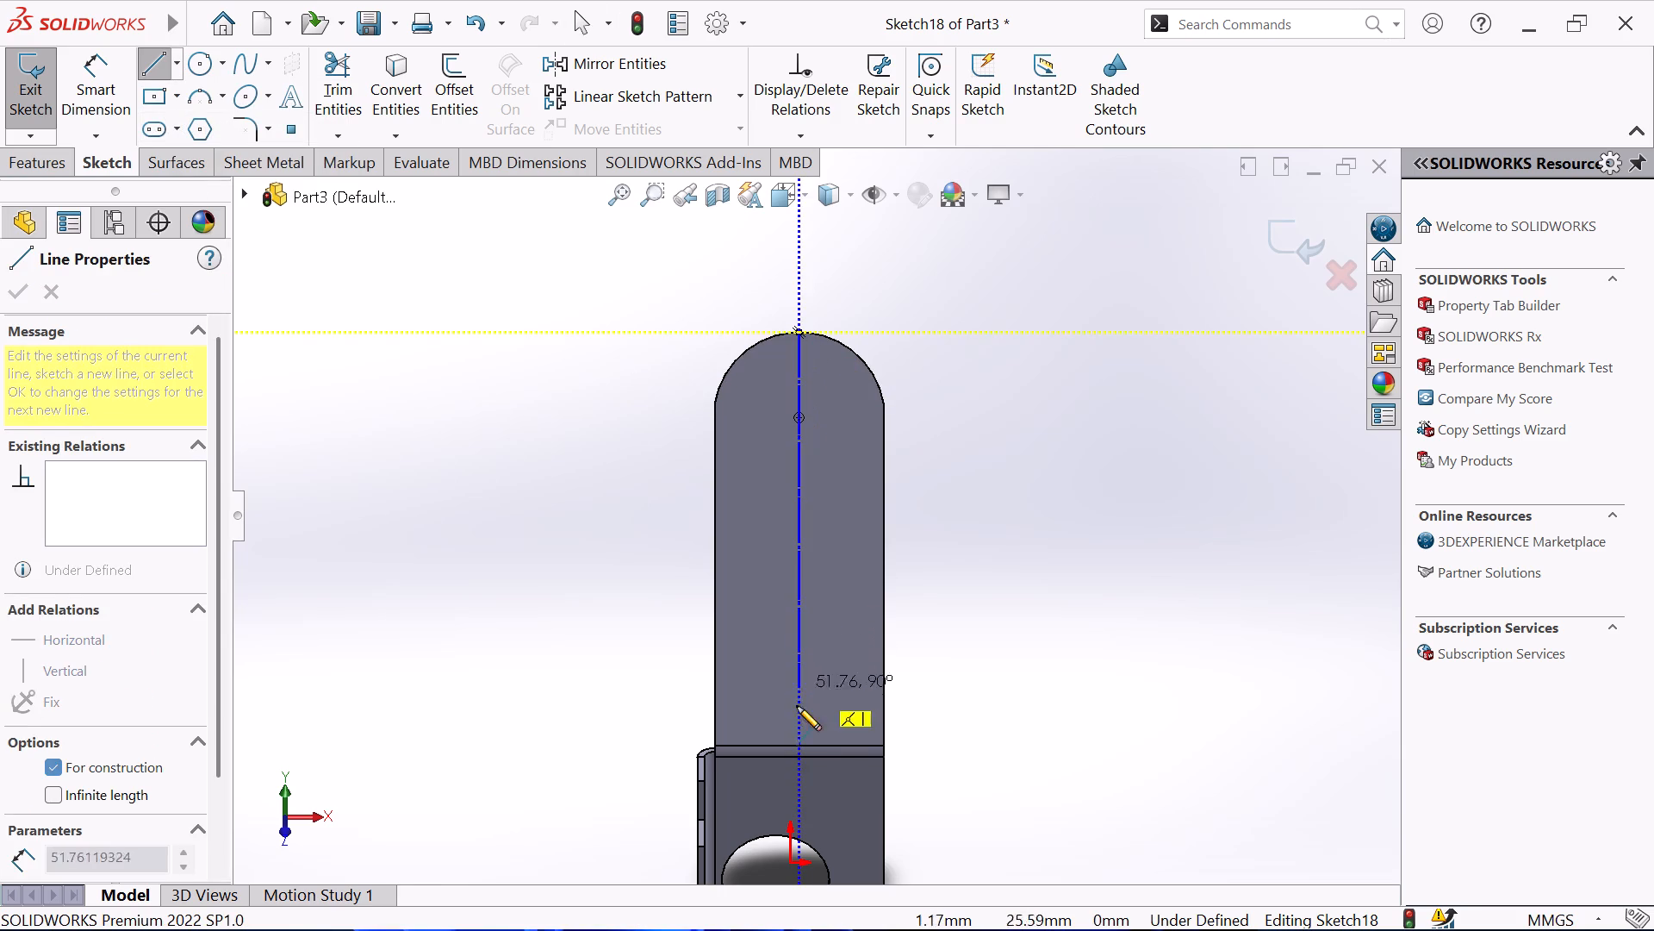
pyautogui.click(799, 763)
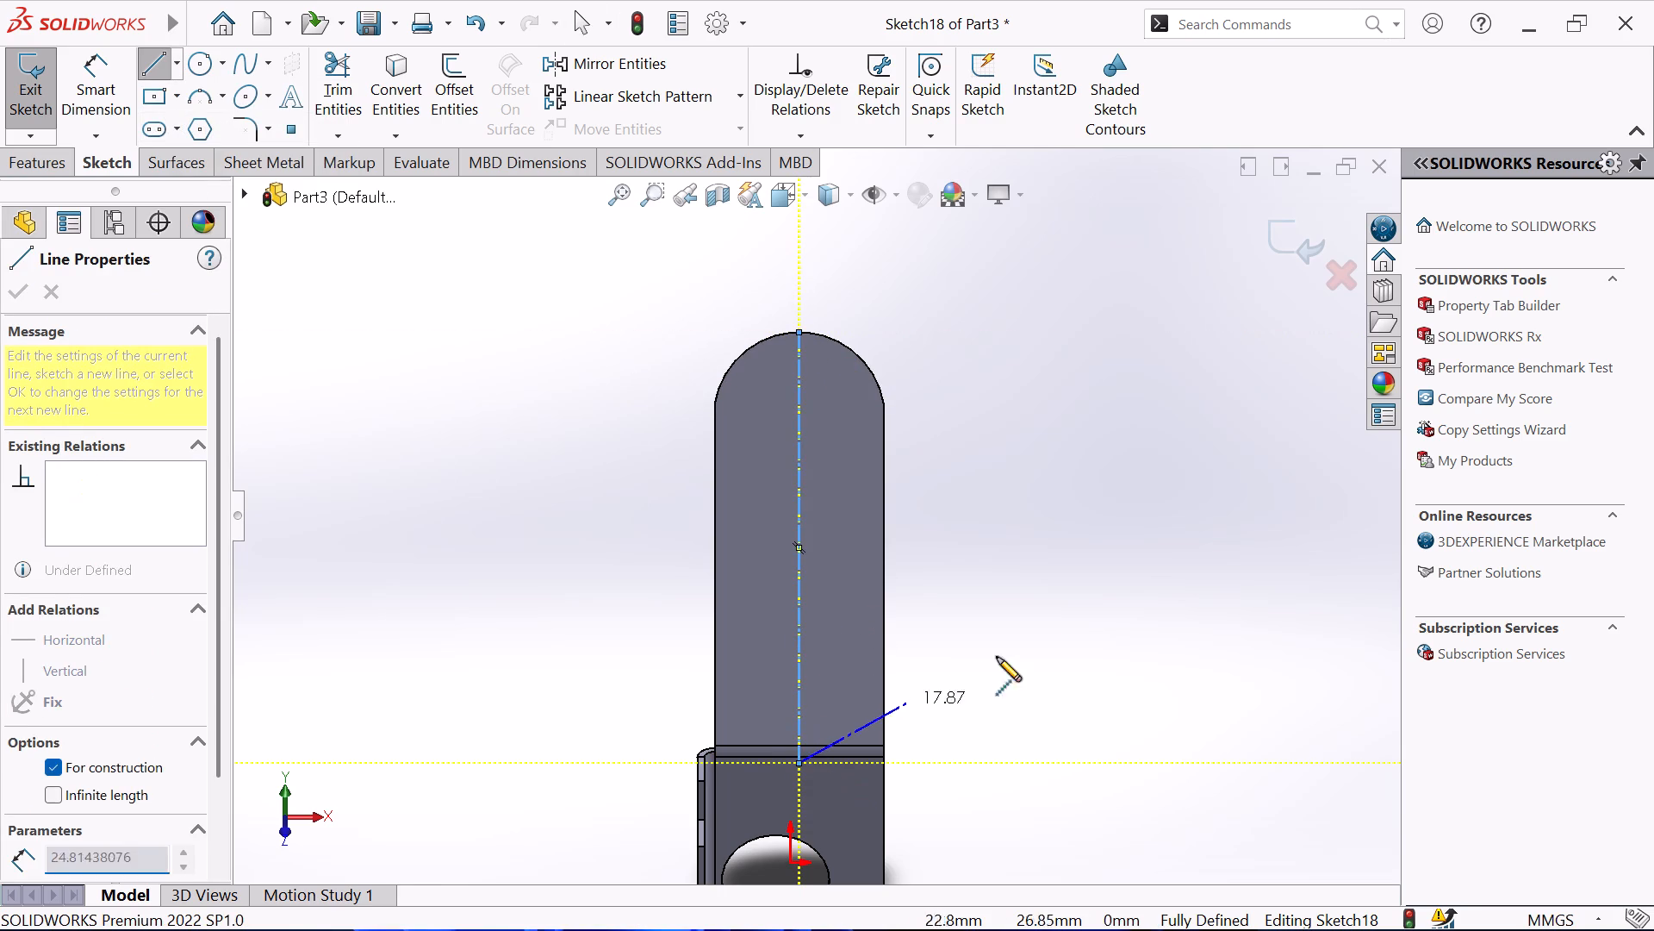
pyautogui.rightClick(1066, 615)
pyautogui.click(1126, 629)
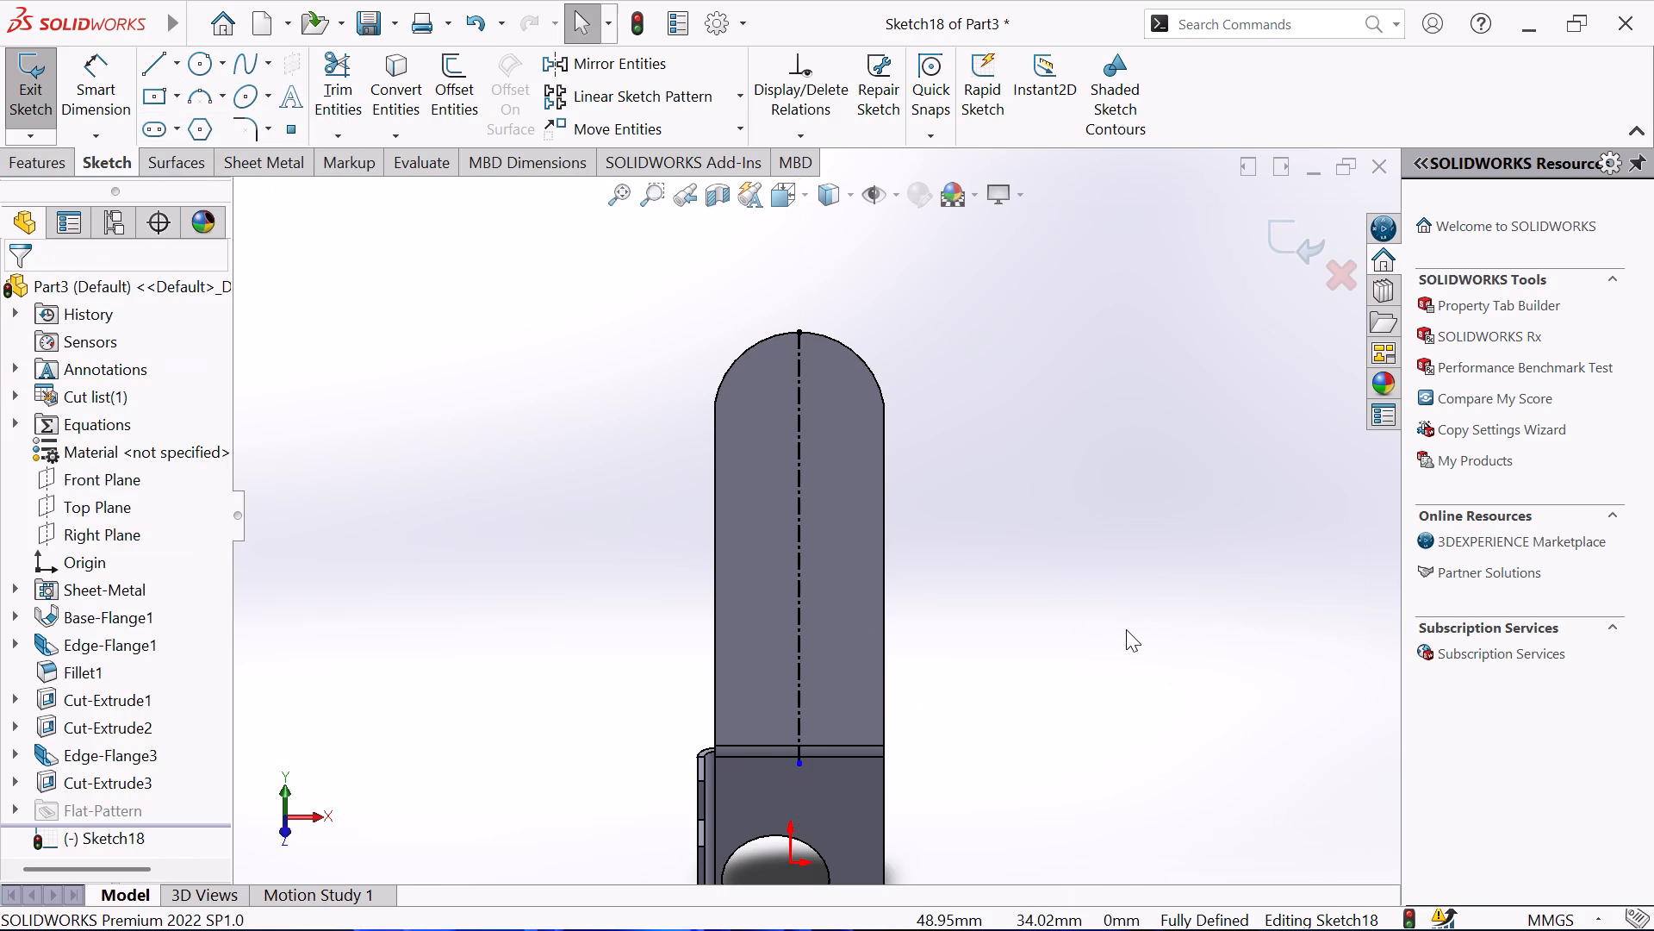
# Sketch a straight slot along the centerline, about 42 mm between arc centers and about 10 mm wide.
pyautogui.click(157, 122)
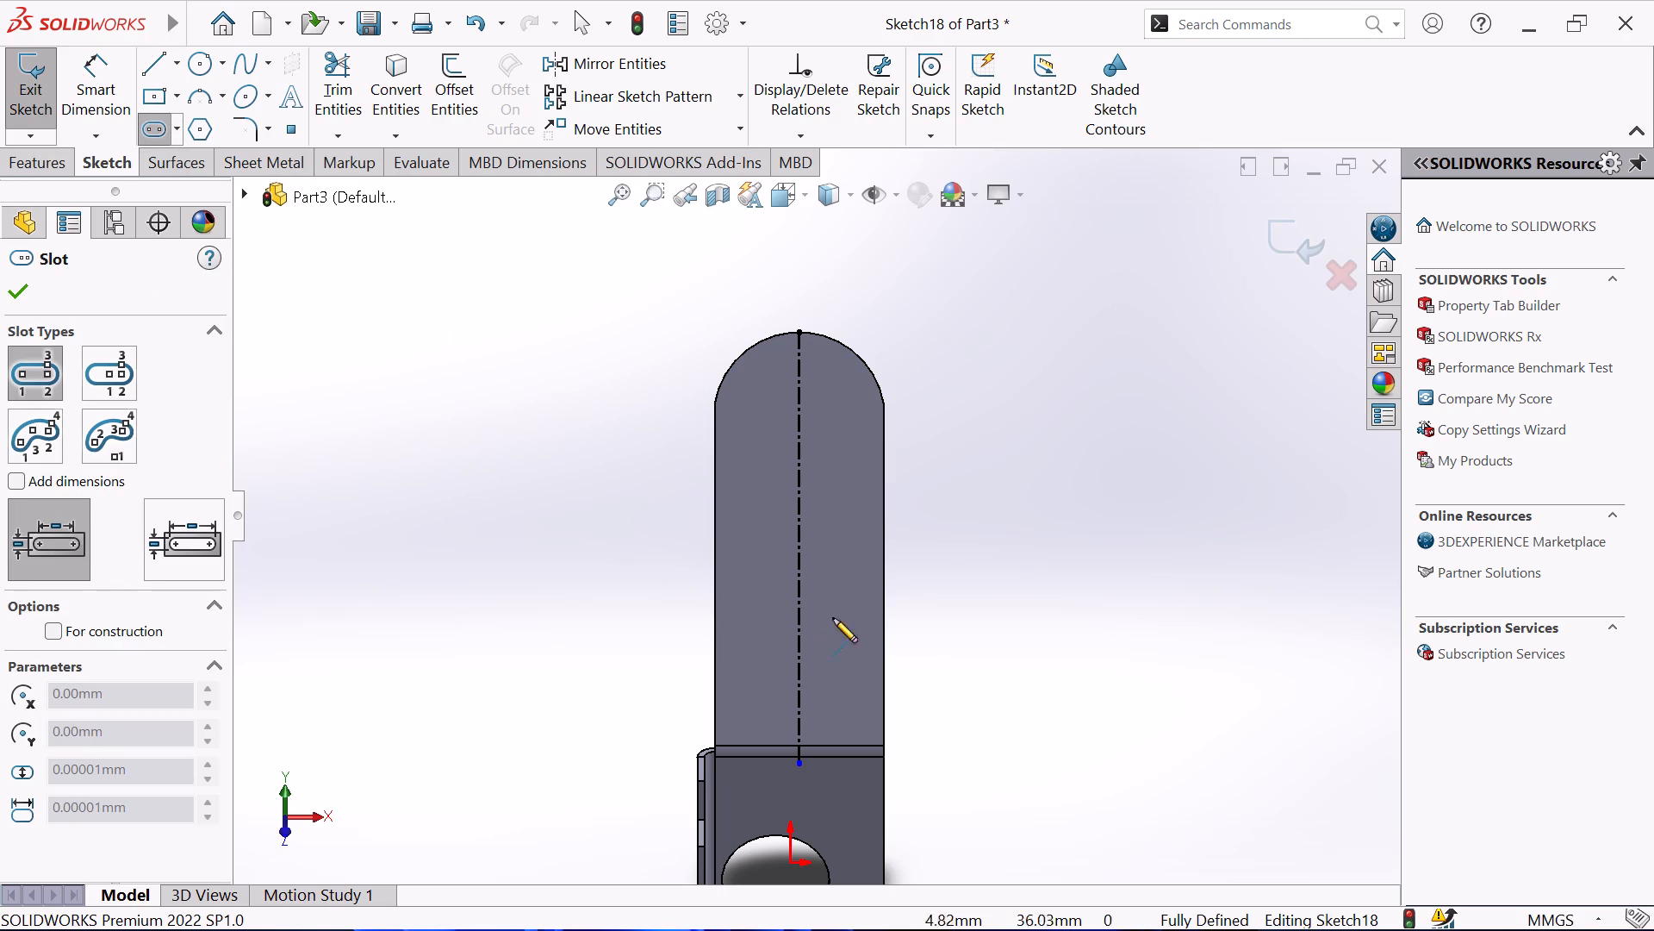
pyautogui.click(802, 395)
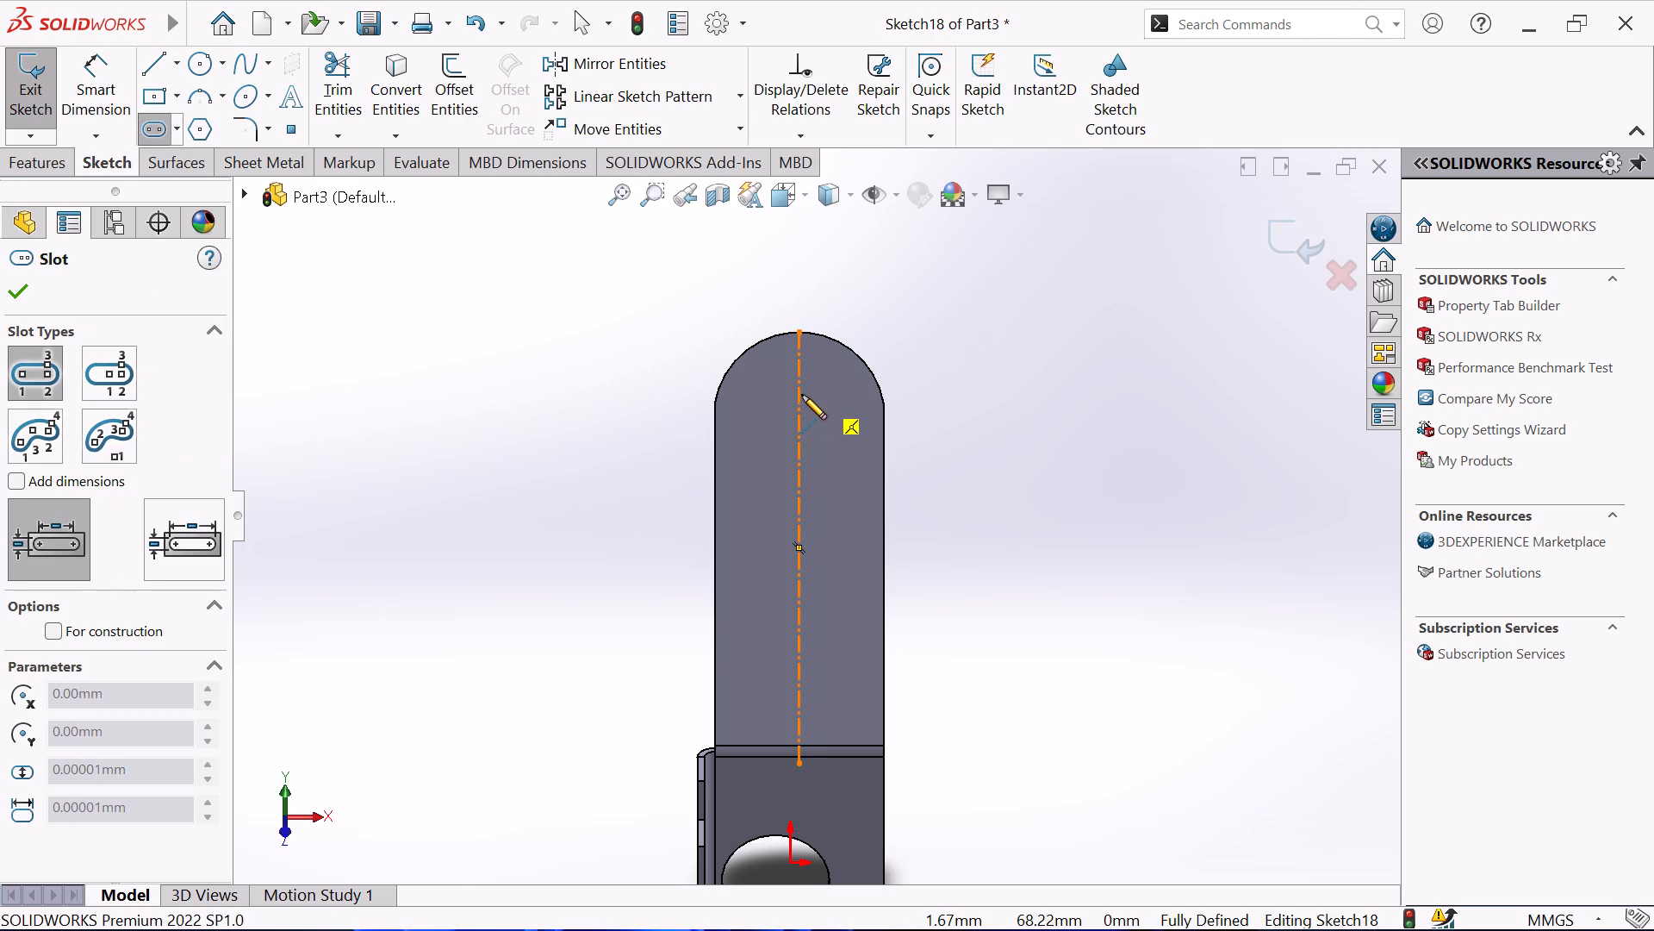
pyautogui.click(797, 684)
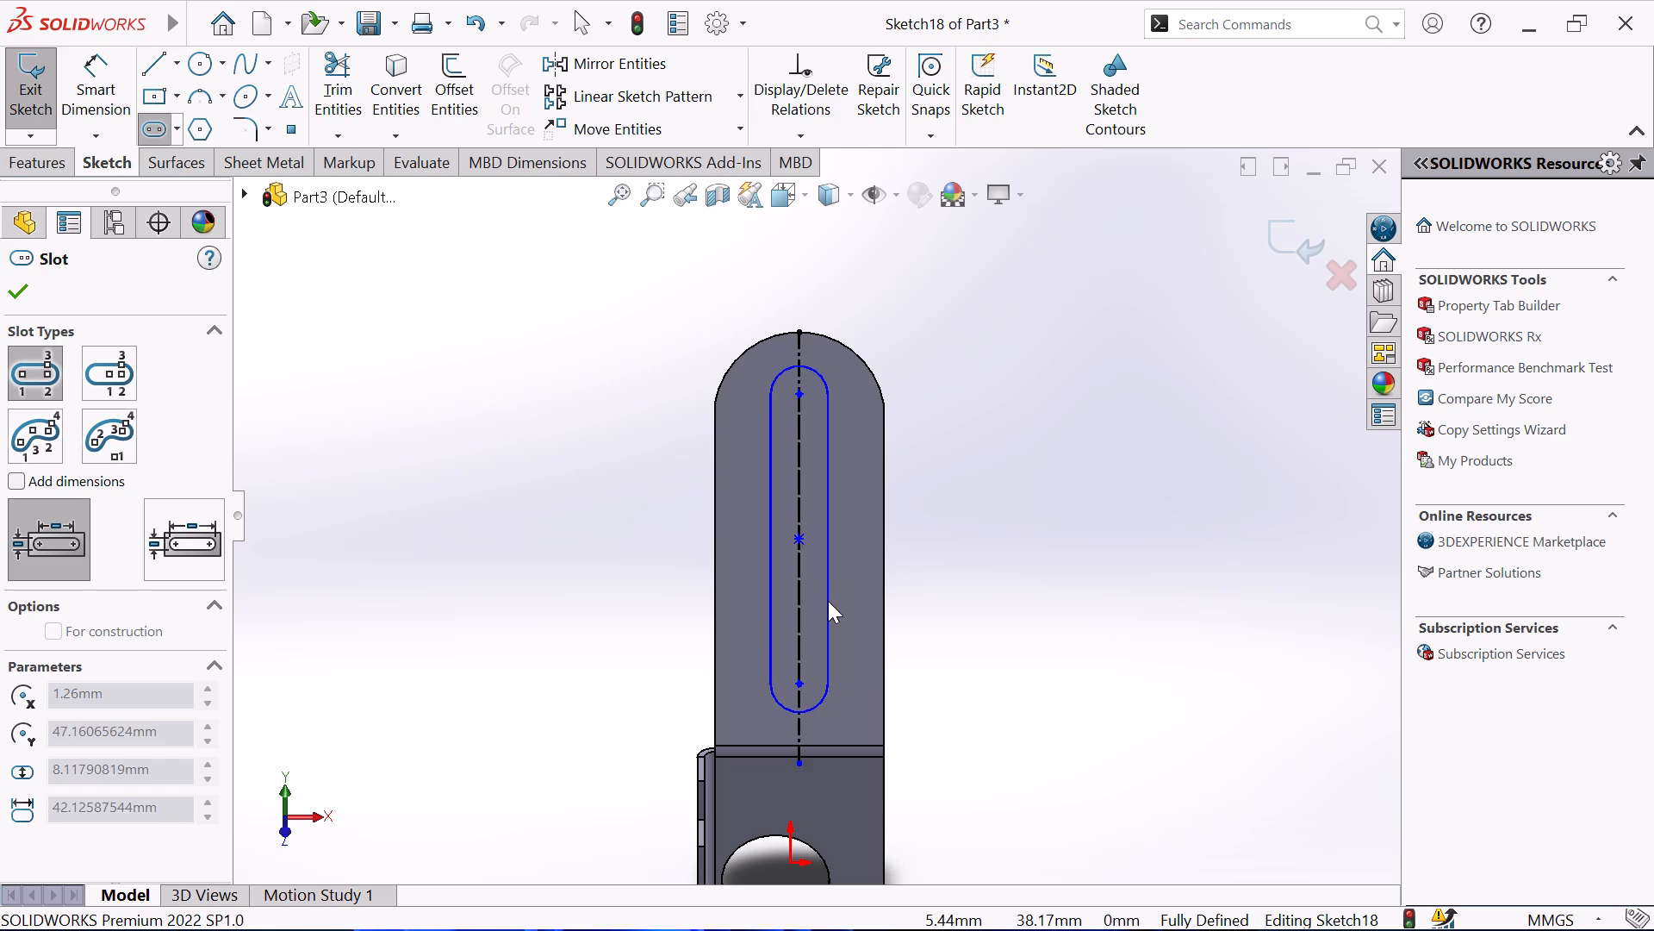
pyautogui.click(833, 605)
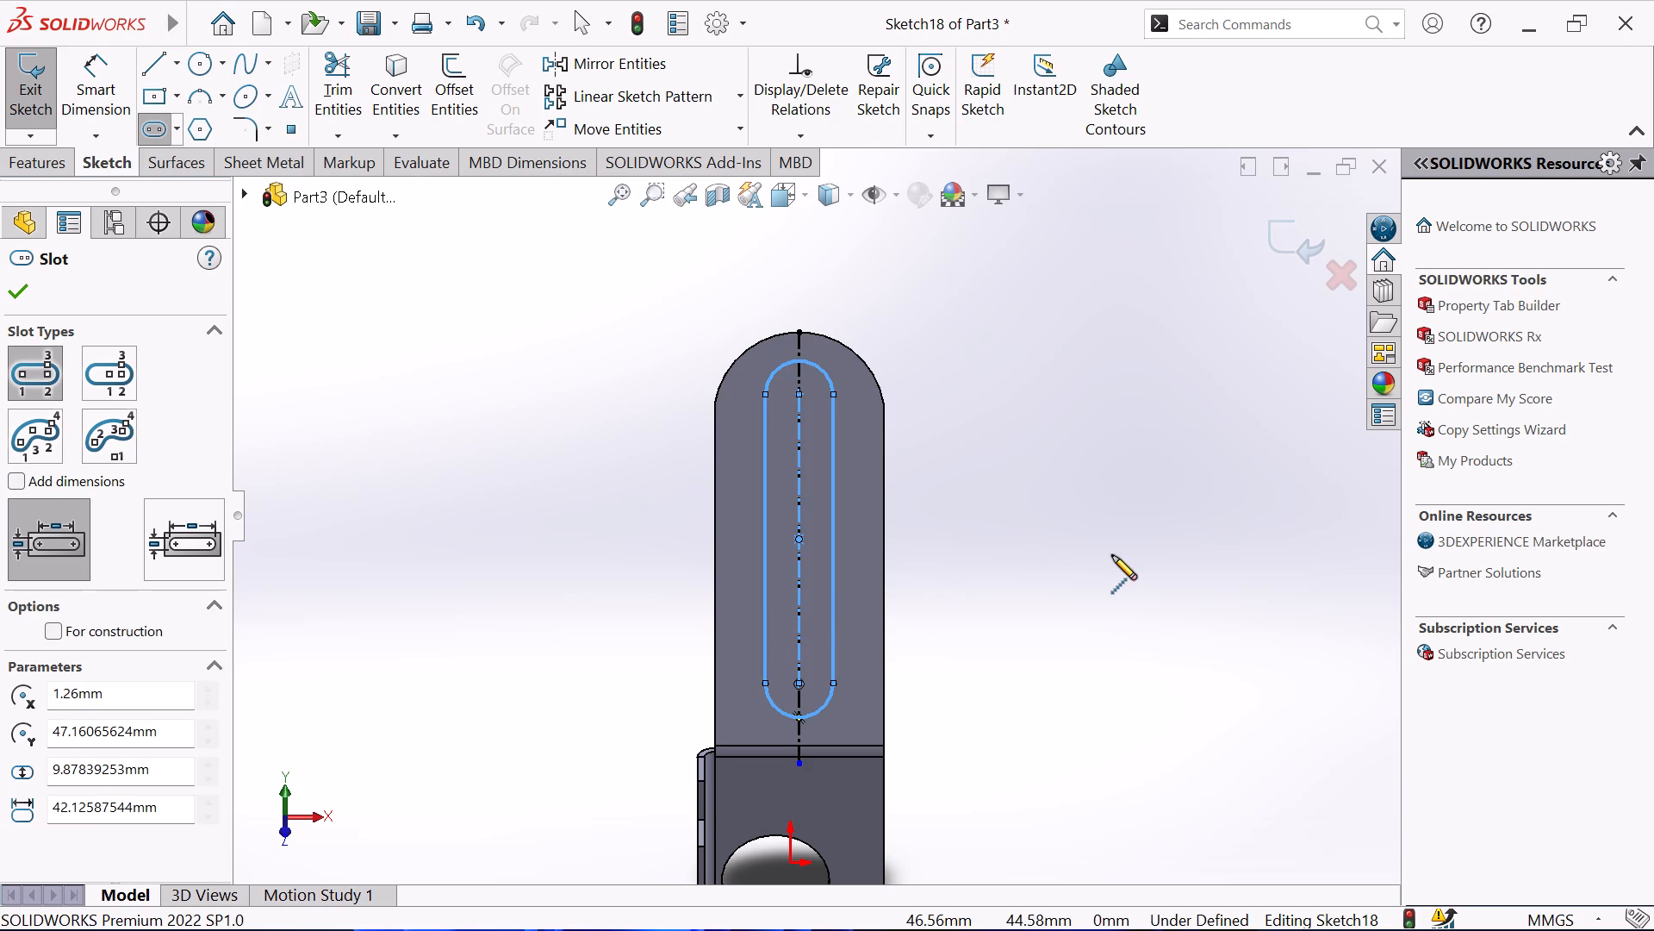
pyautogui.rightClick(1112, 555)
pyautogui.click(1159, 582)
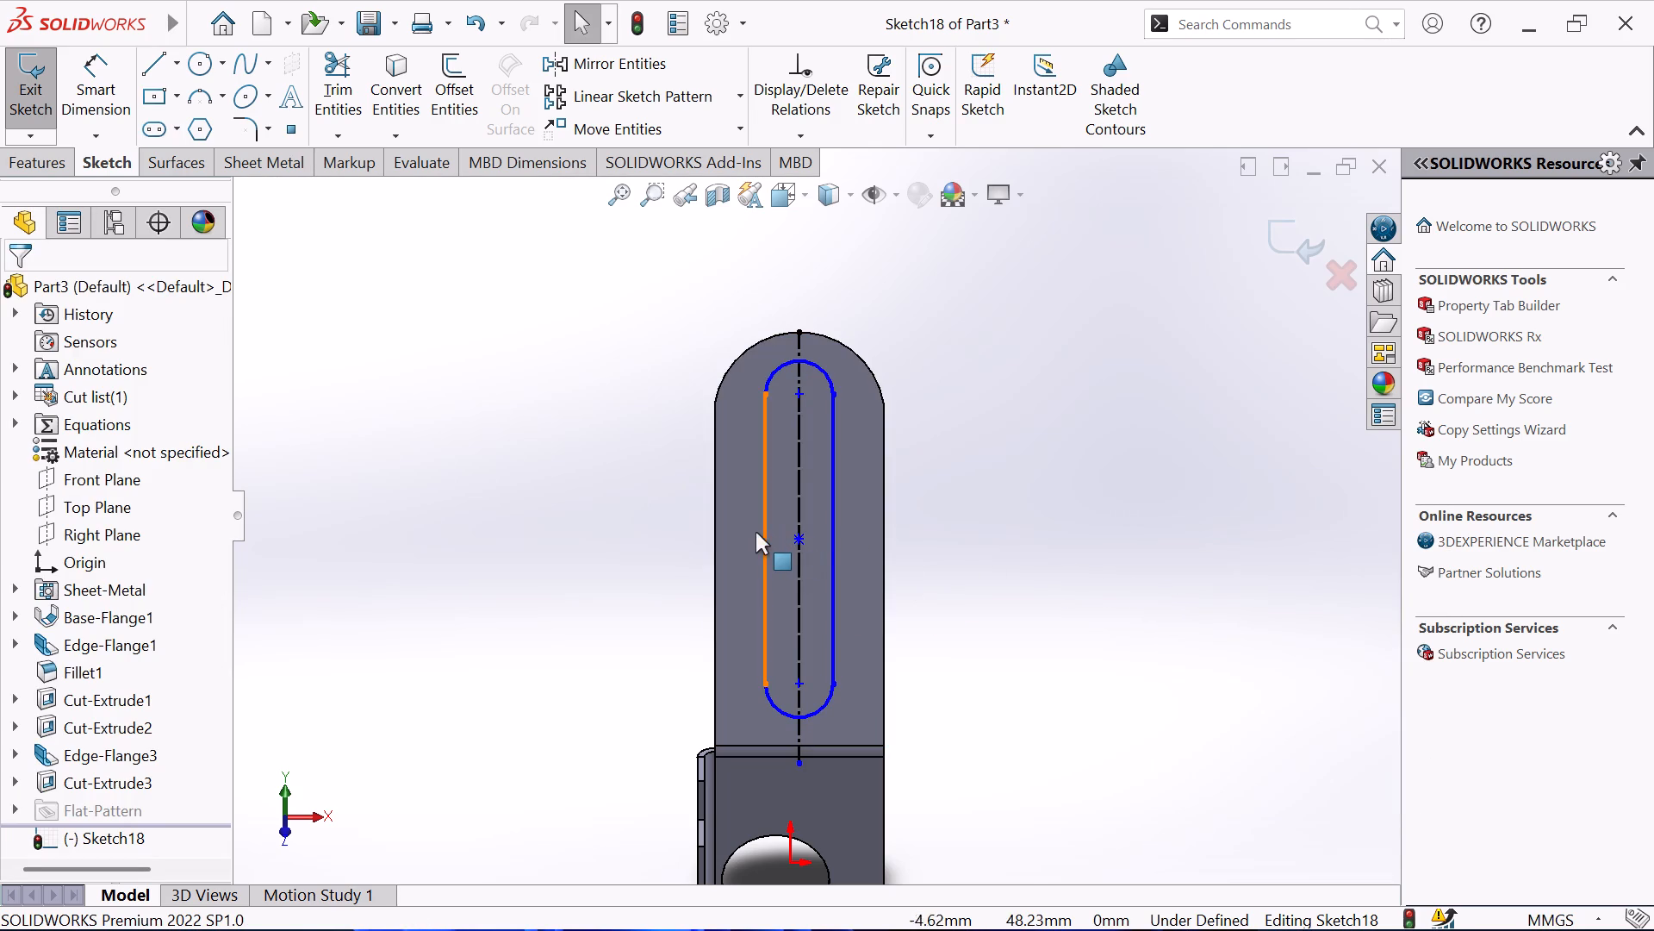
# Dimension the slot's upper end arc with a radius of 7.112 mm.
pyautogui.click(106, 85)
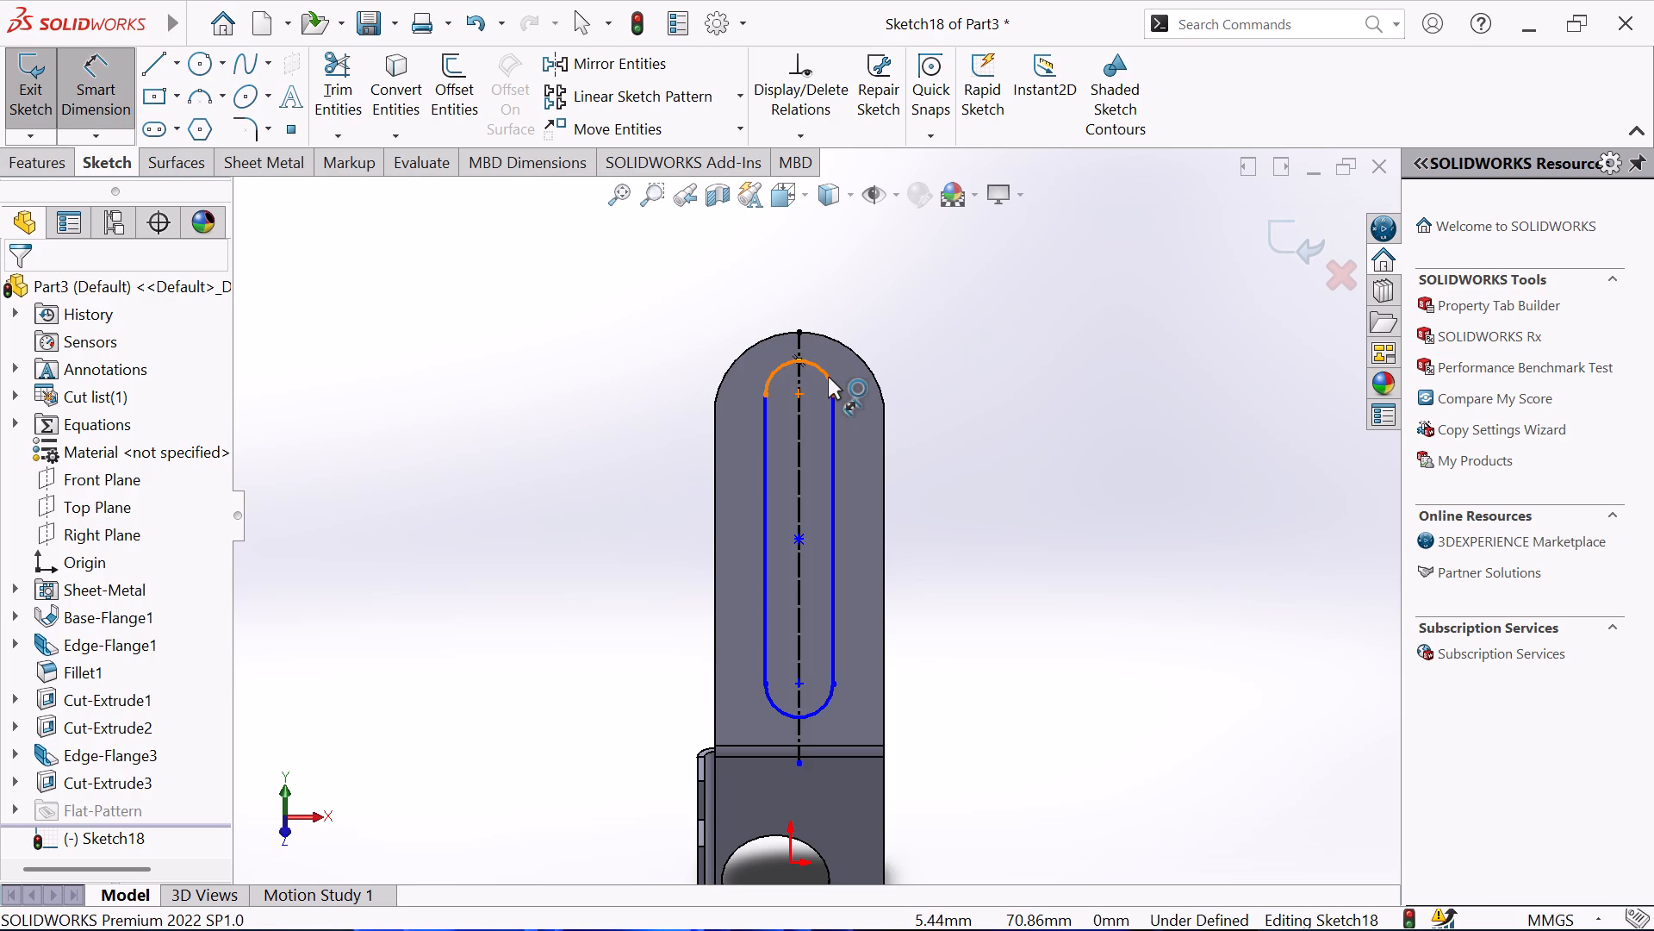
pyautogui.click(828, 377)
pyautogui.click(880, 298)
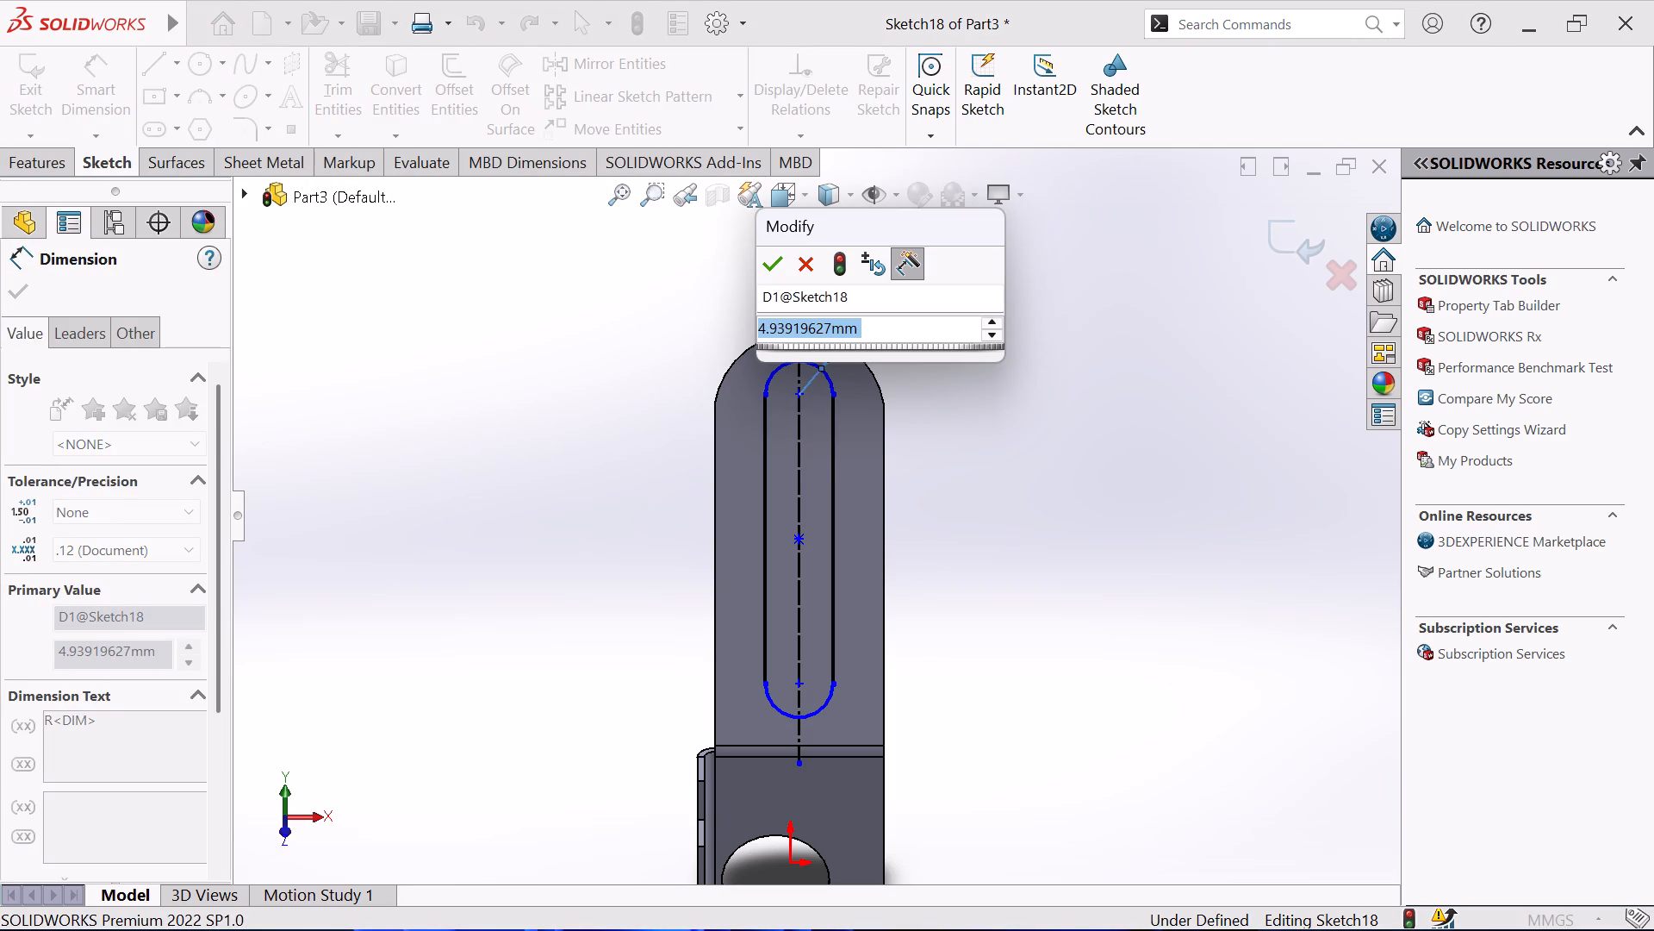
pyautogui.write('7.')
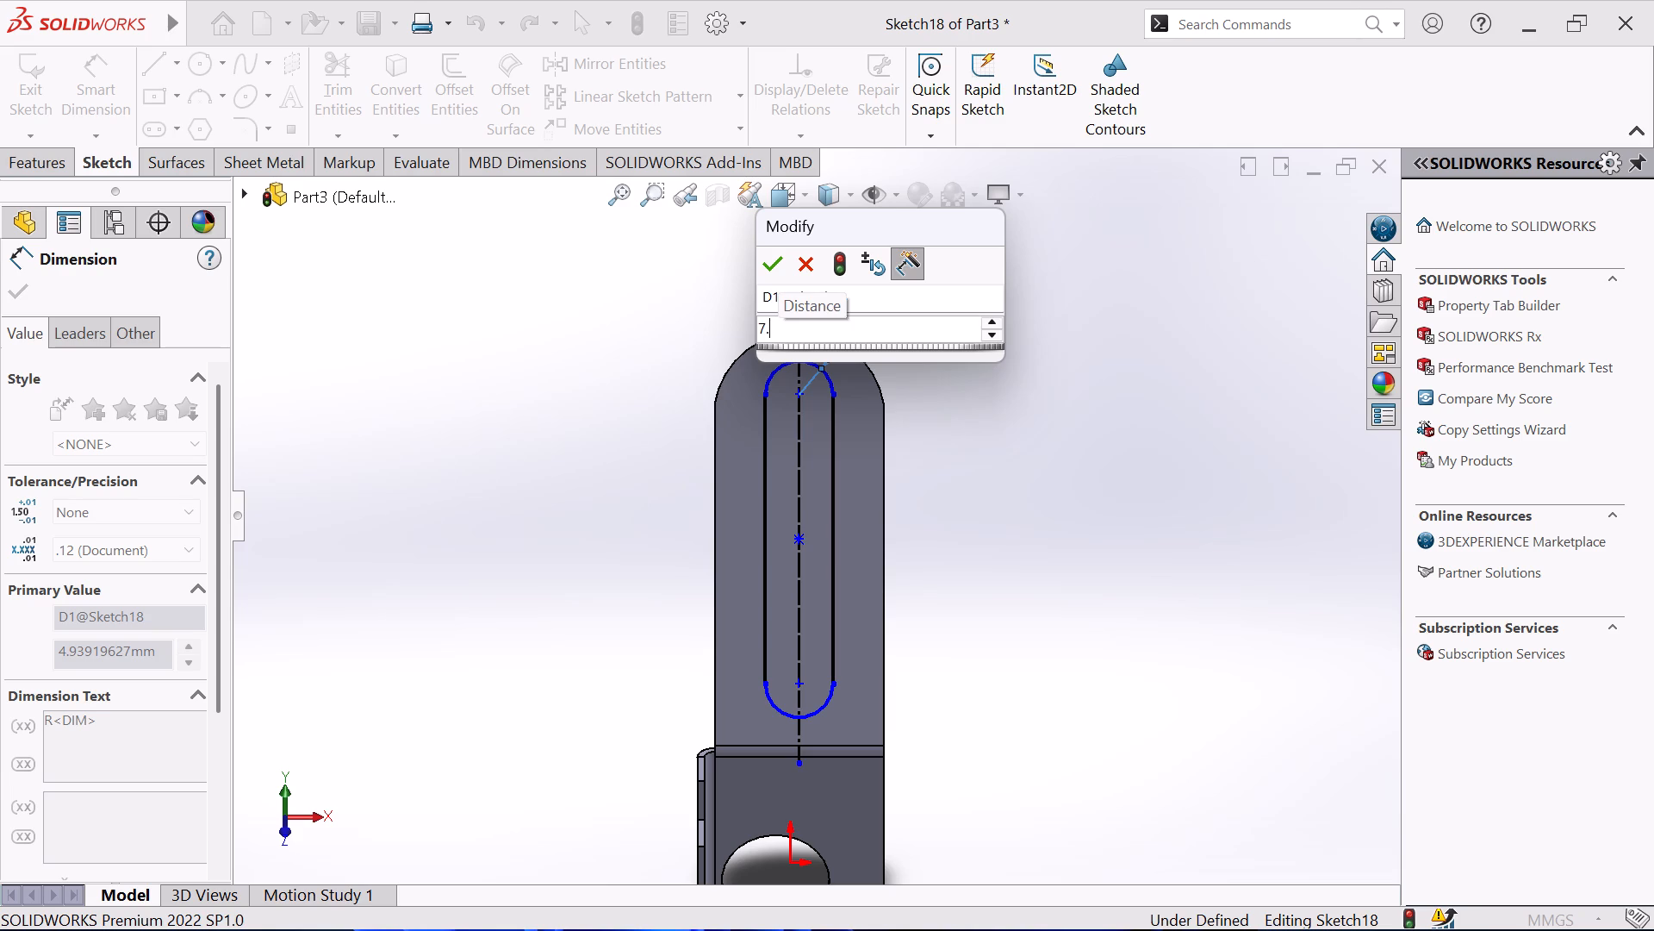
pyautogui.write('11')
pyautogui.press('2')
pyautogui.press('Return')
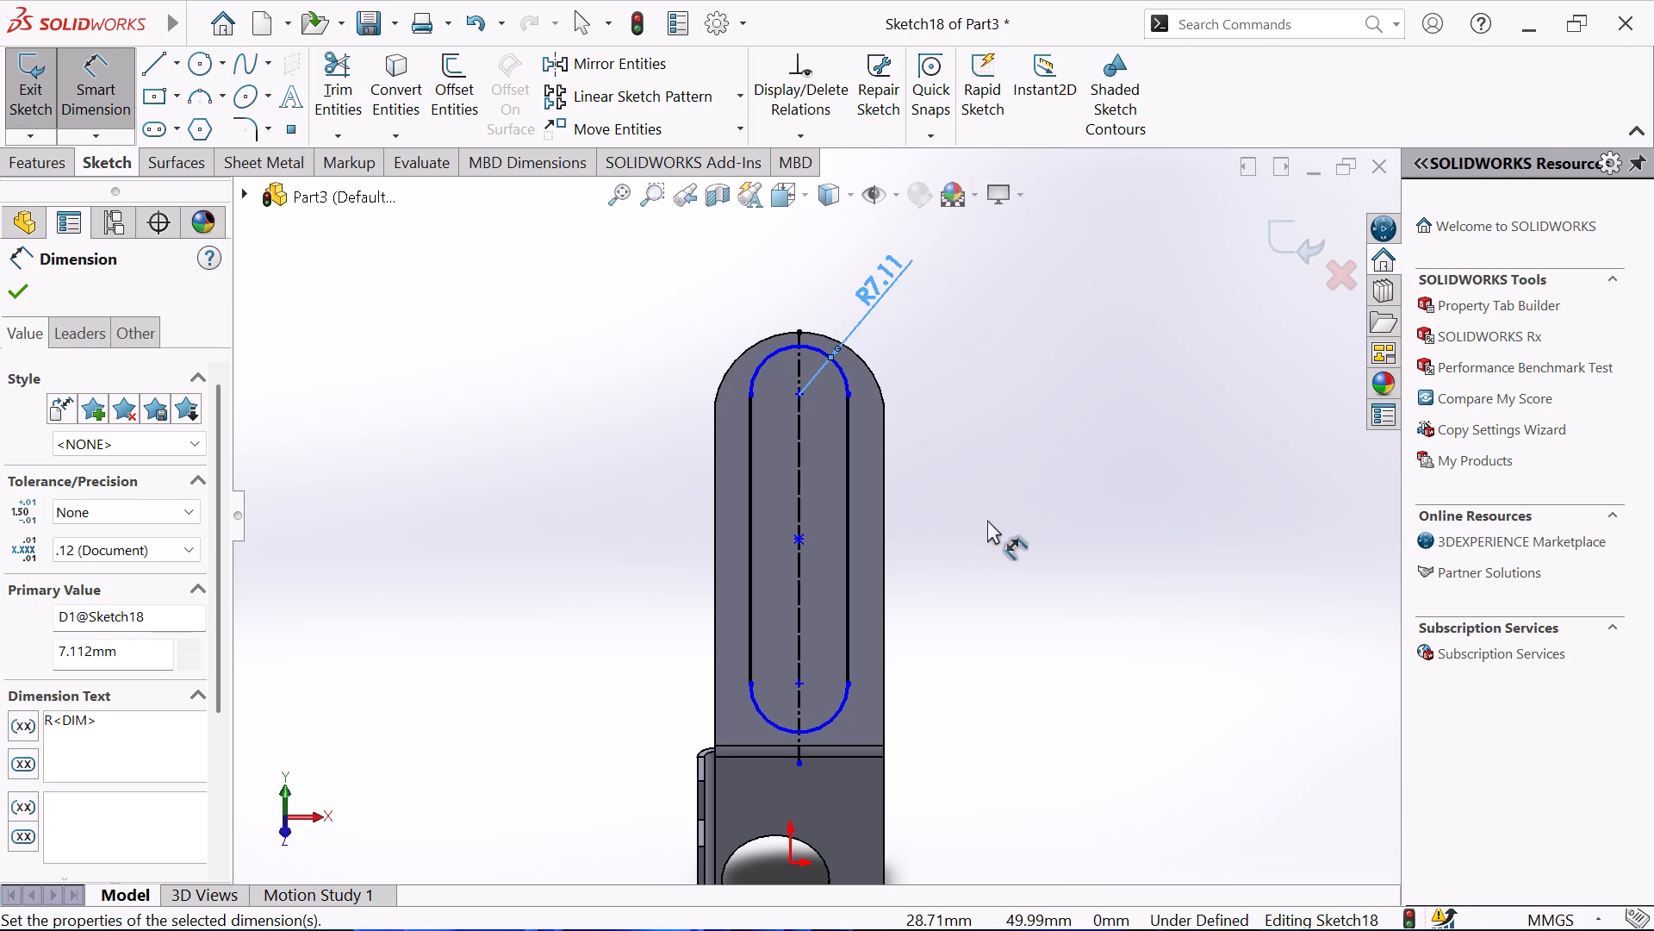
# Dimension the distance between the slot's two arc centers as 31.75 mm.
pyautogui.click(801, 392)
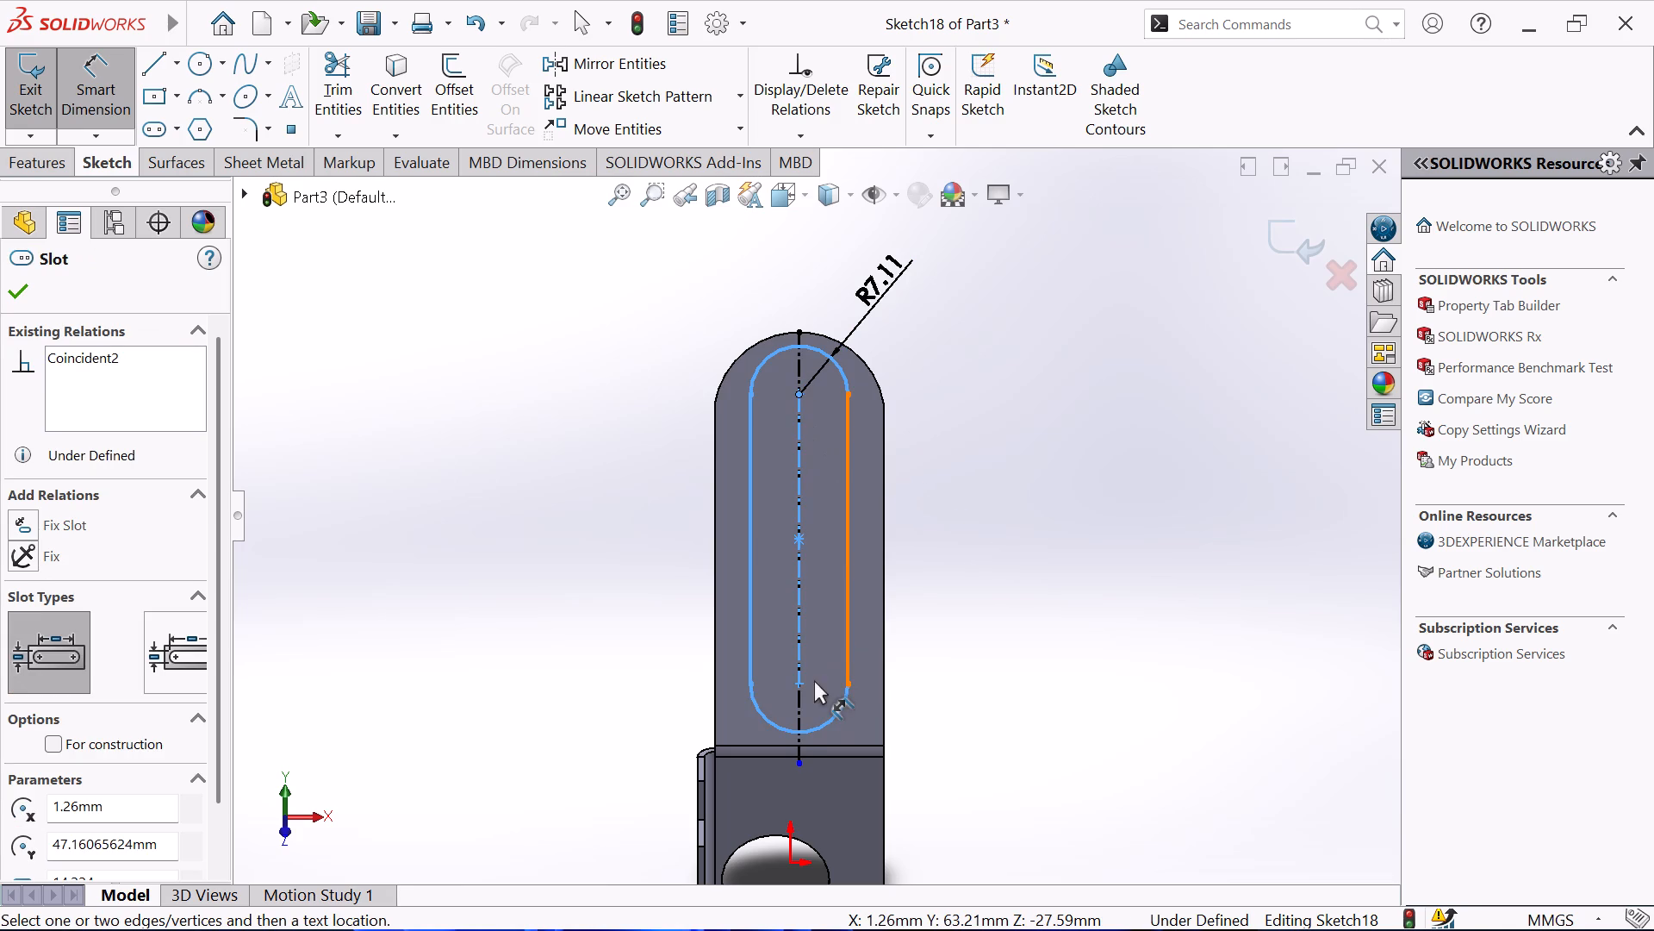
pyautogui.click(797, 685)
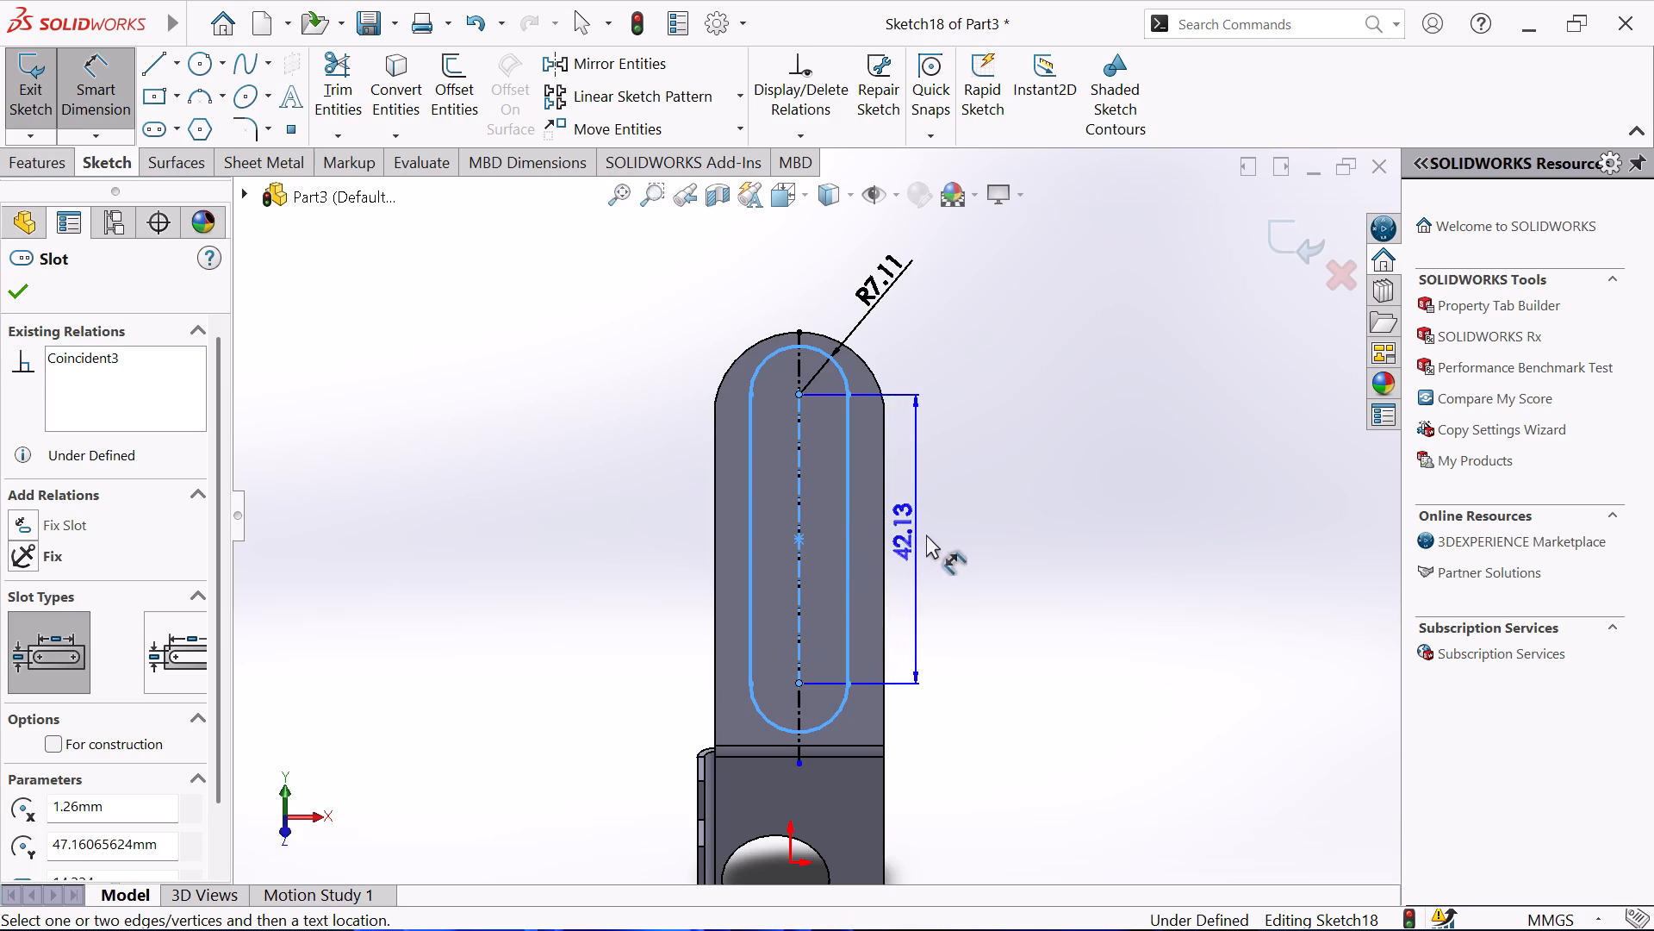
pyautogui.click(933, 535)
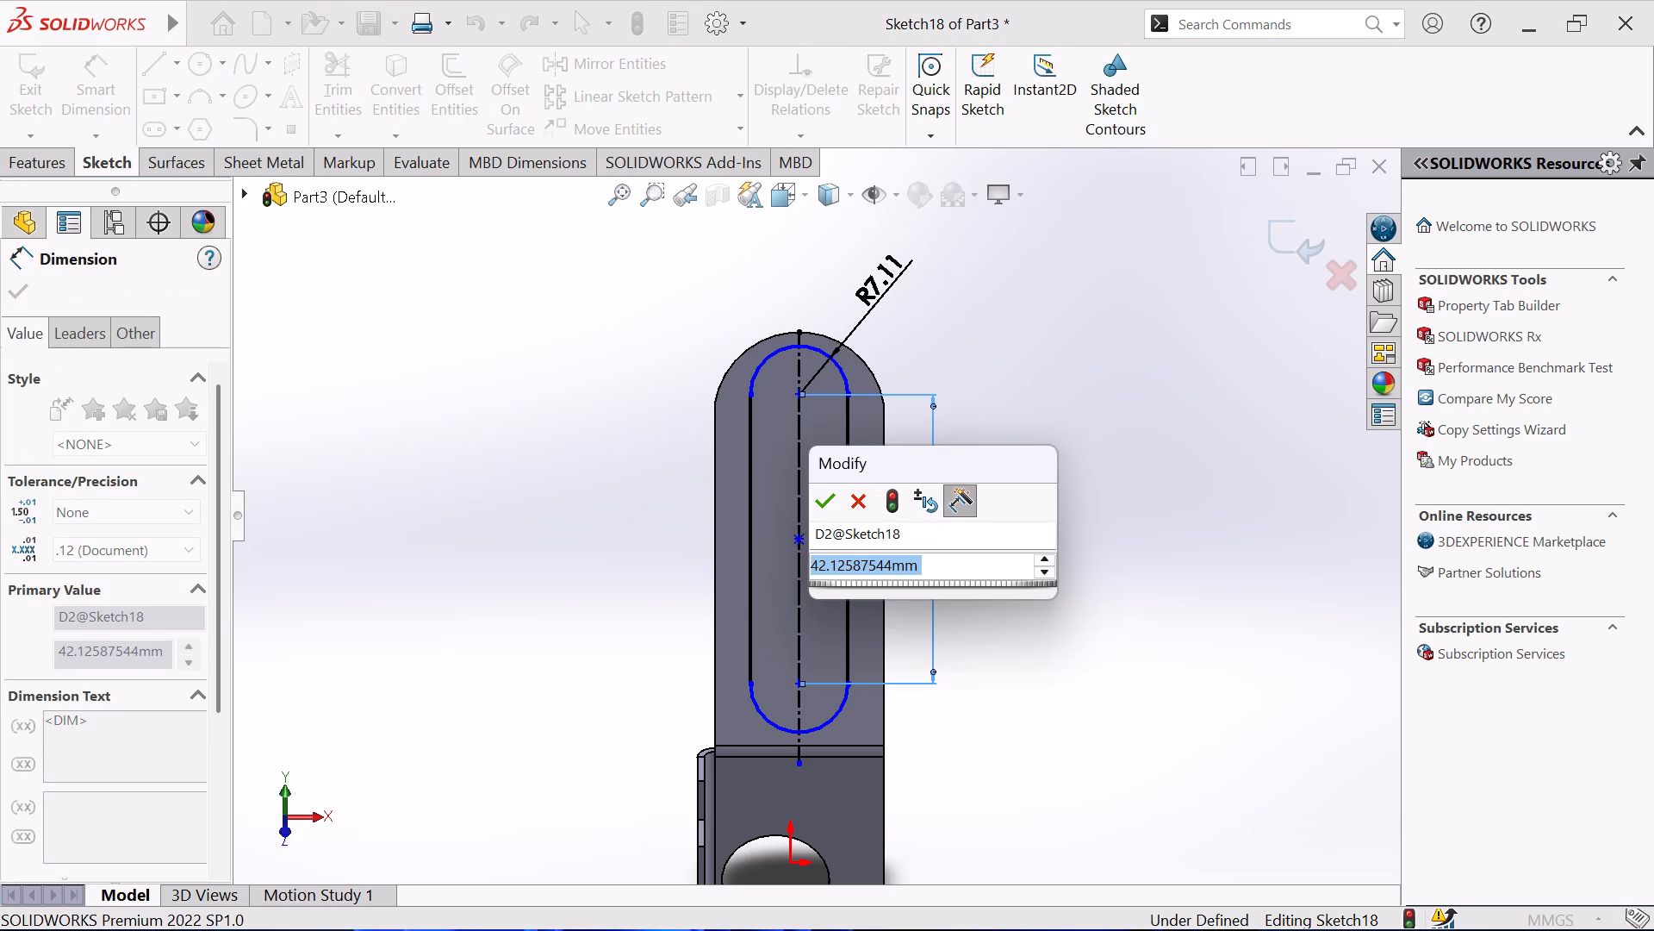
pyautogui.write('31')
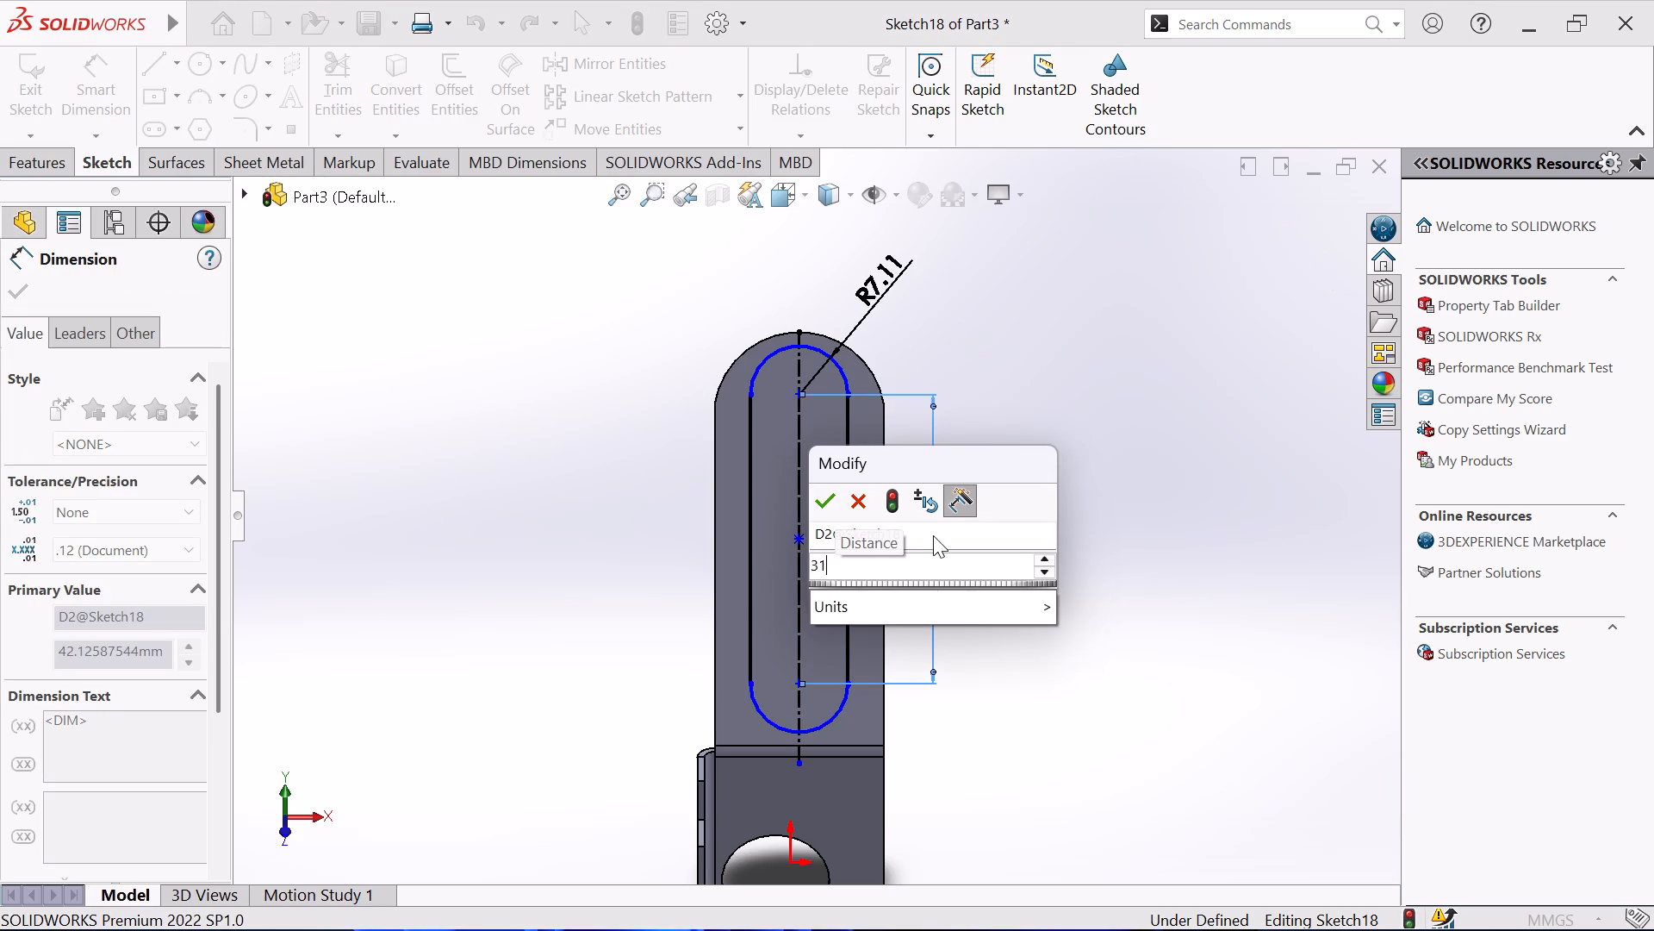
pyautogui.press('.')
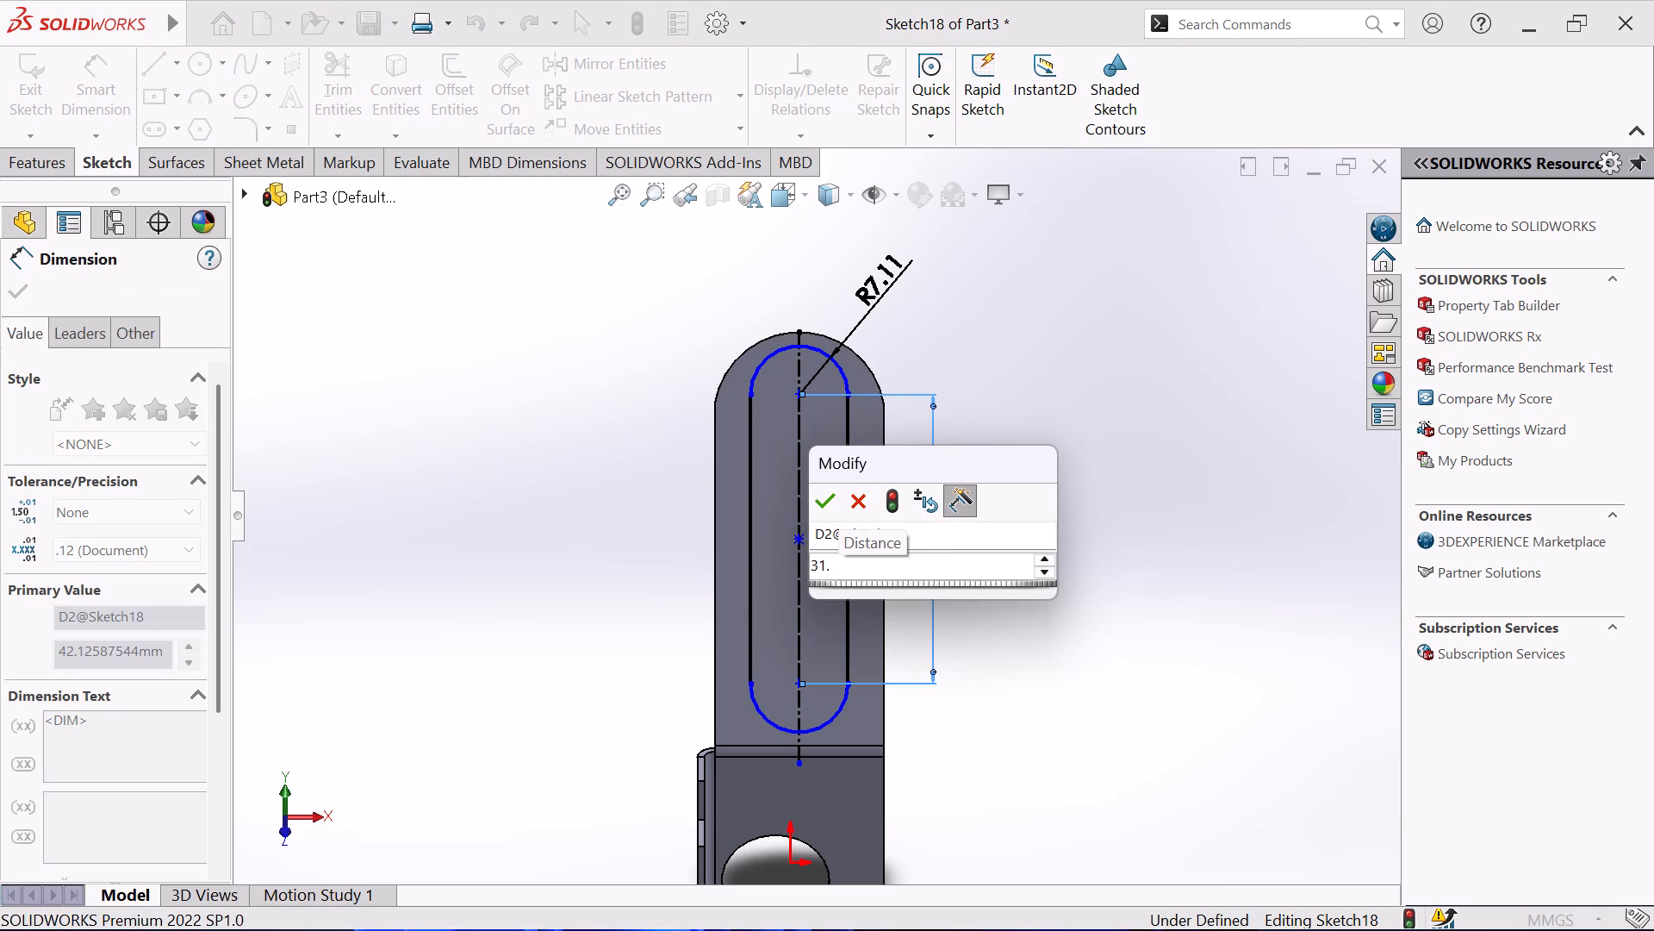
pyautogui.write('75')
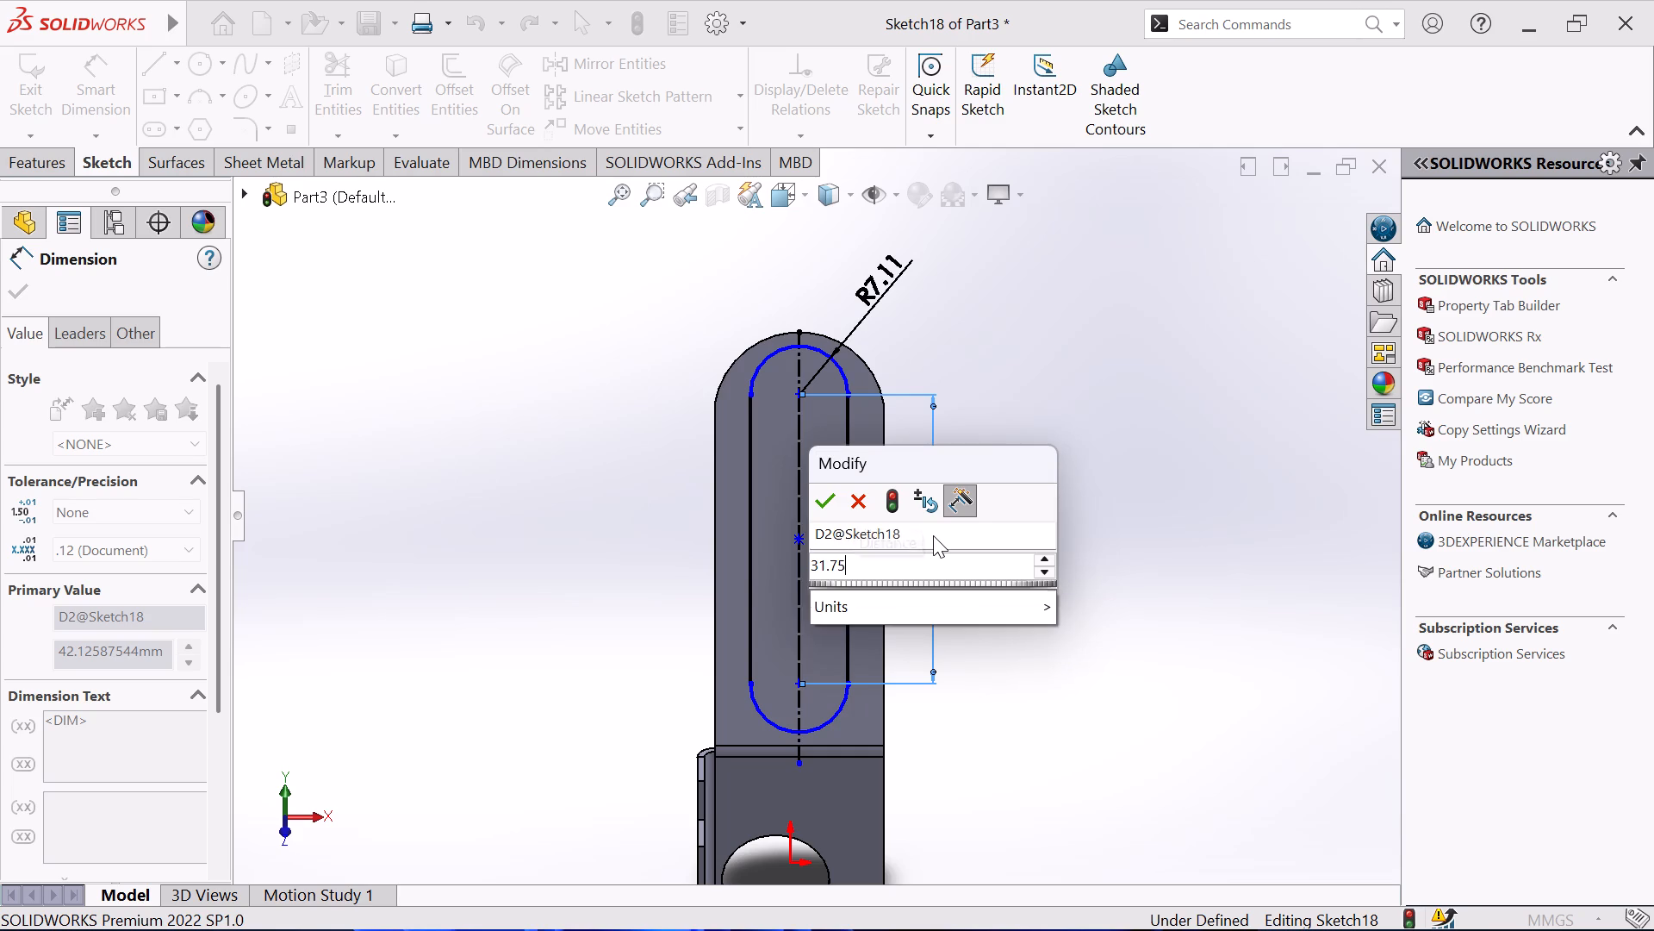
pyautogui.press('Return')
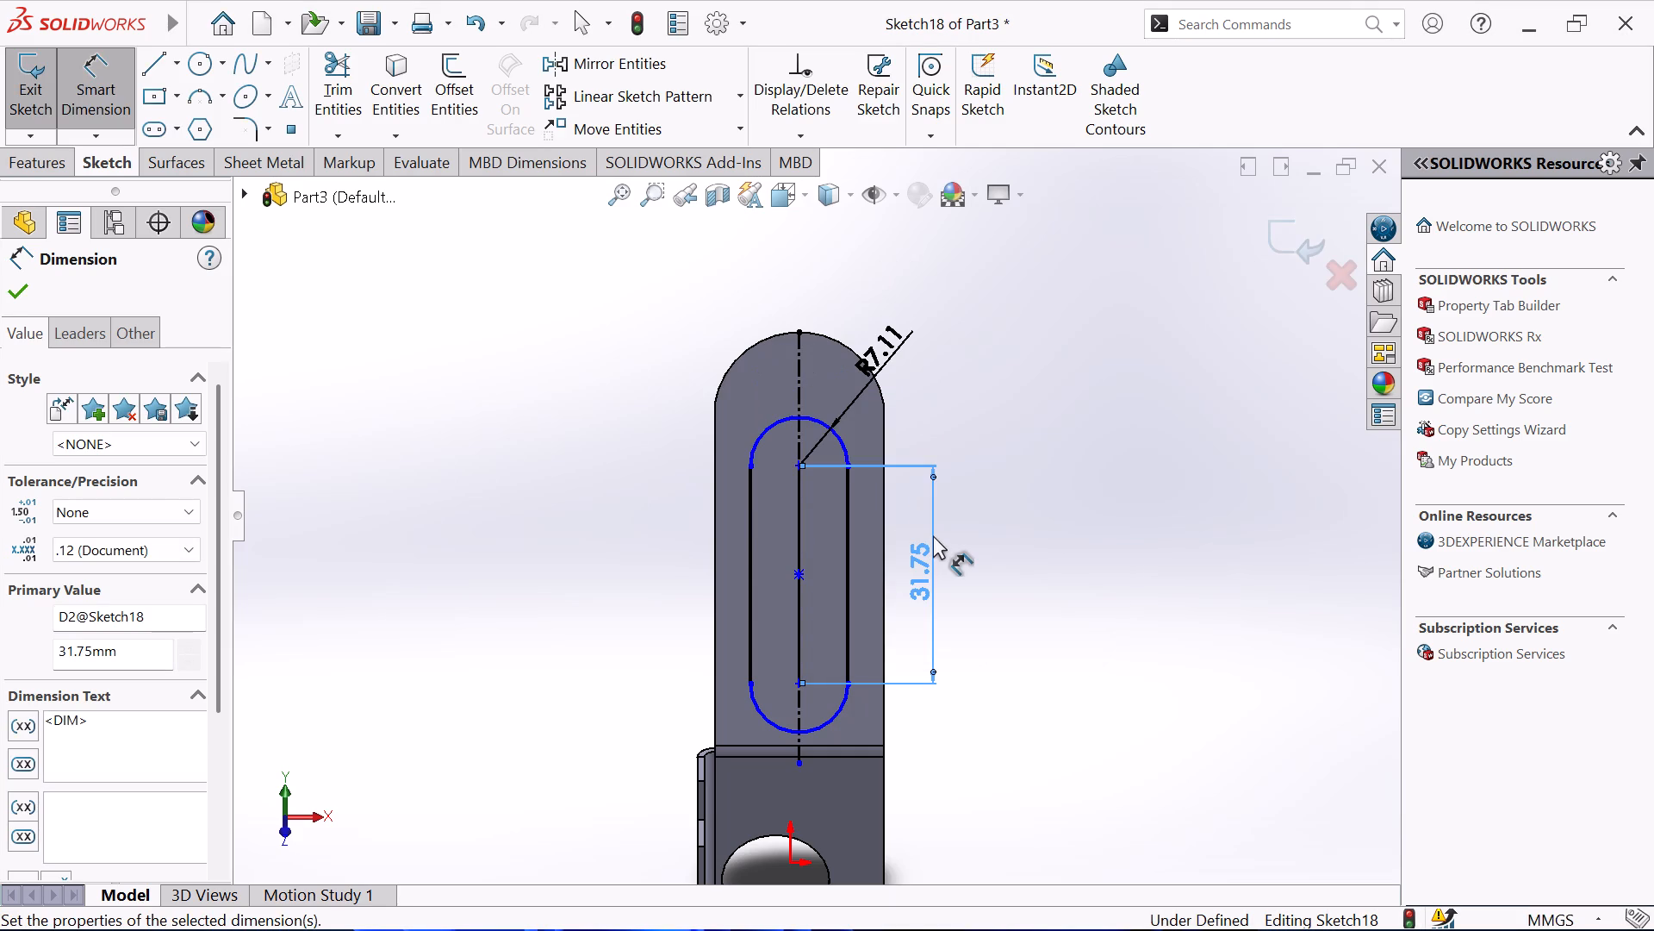
pyautogui.rightClick(1035, 530)
pyautogui.click(1088, 609)
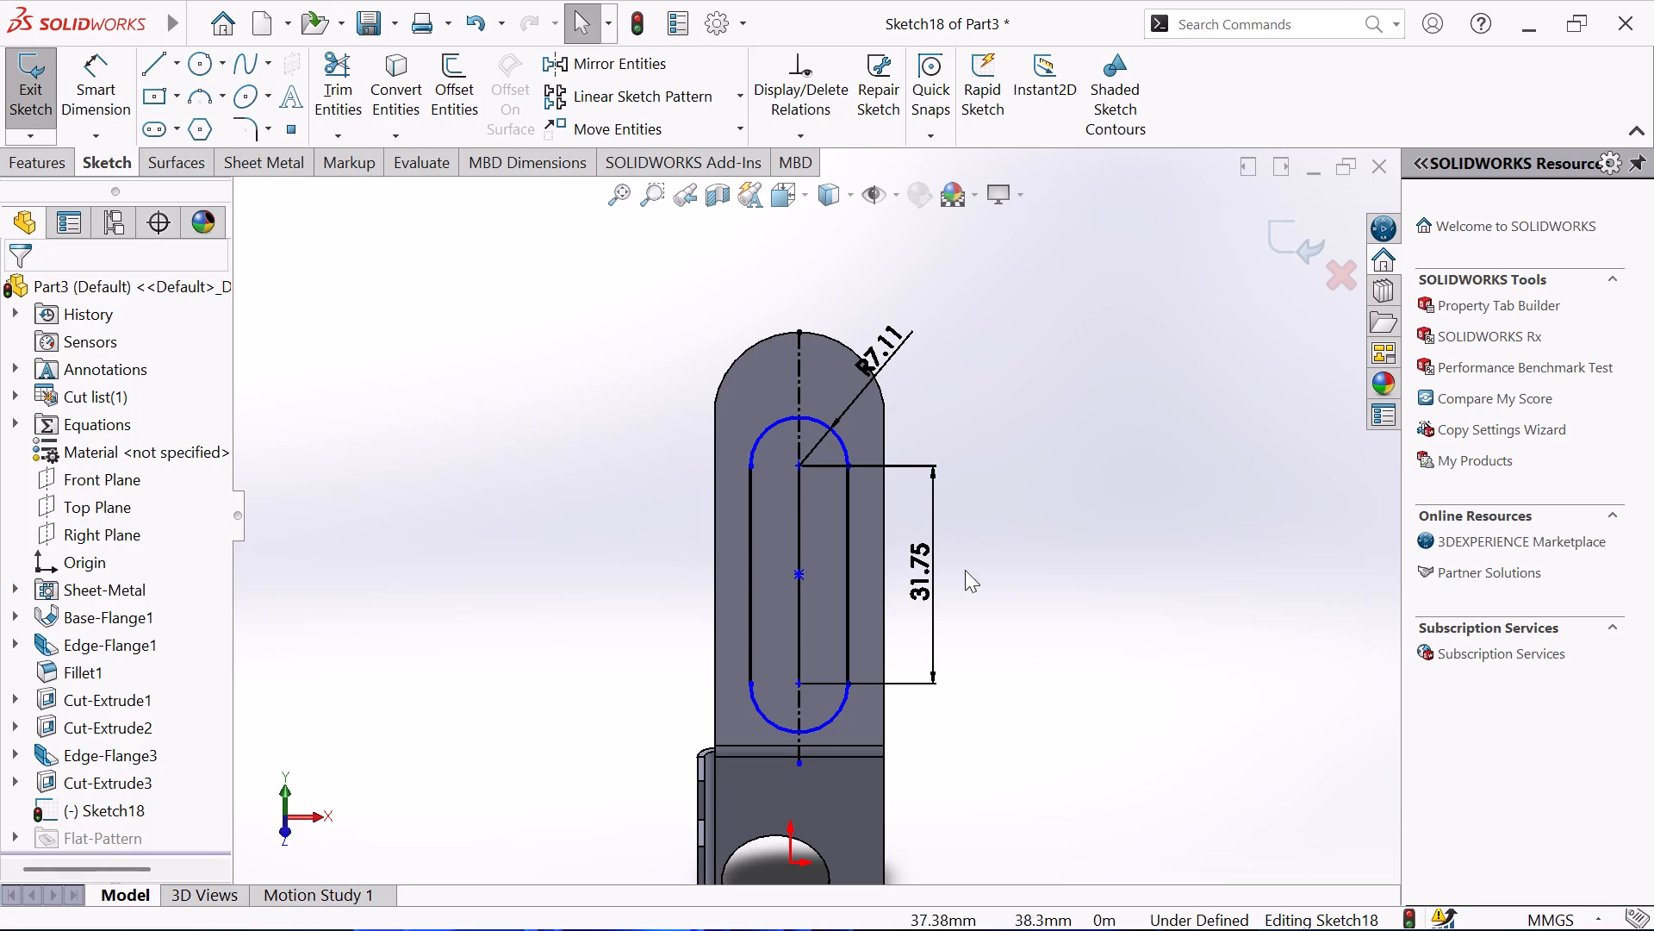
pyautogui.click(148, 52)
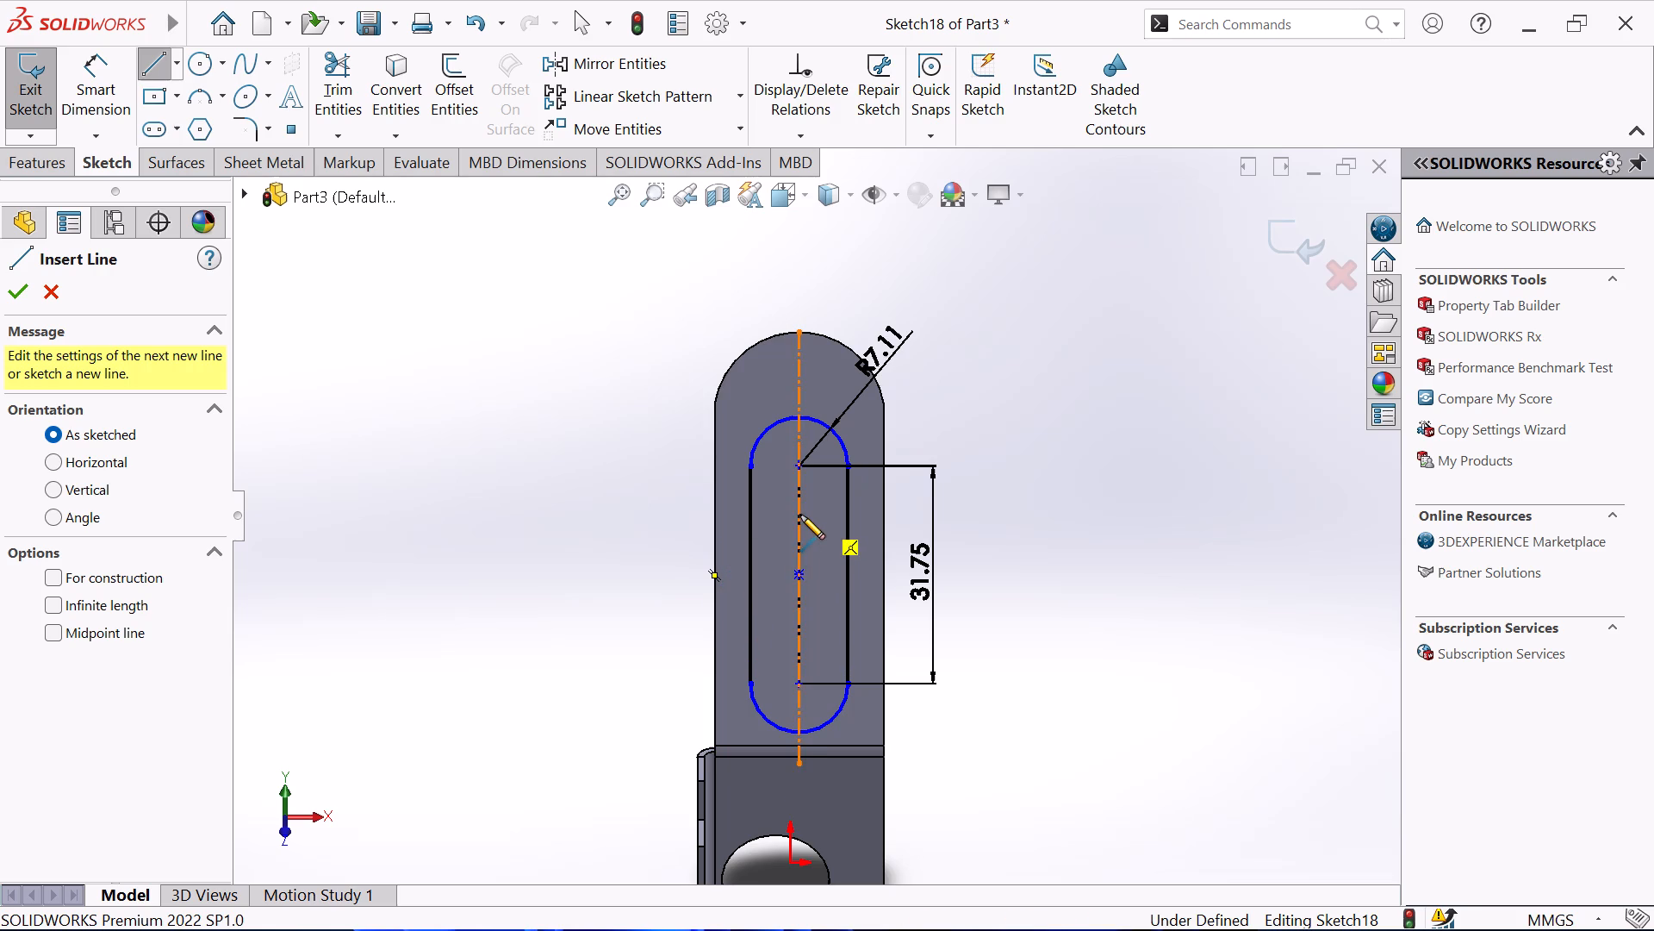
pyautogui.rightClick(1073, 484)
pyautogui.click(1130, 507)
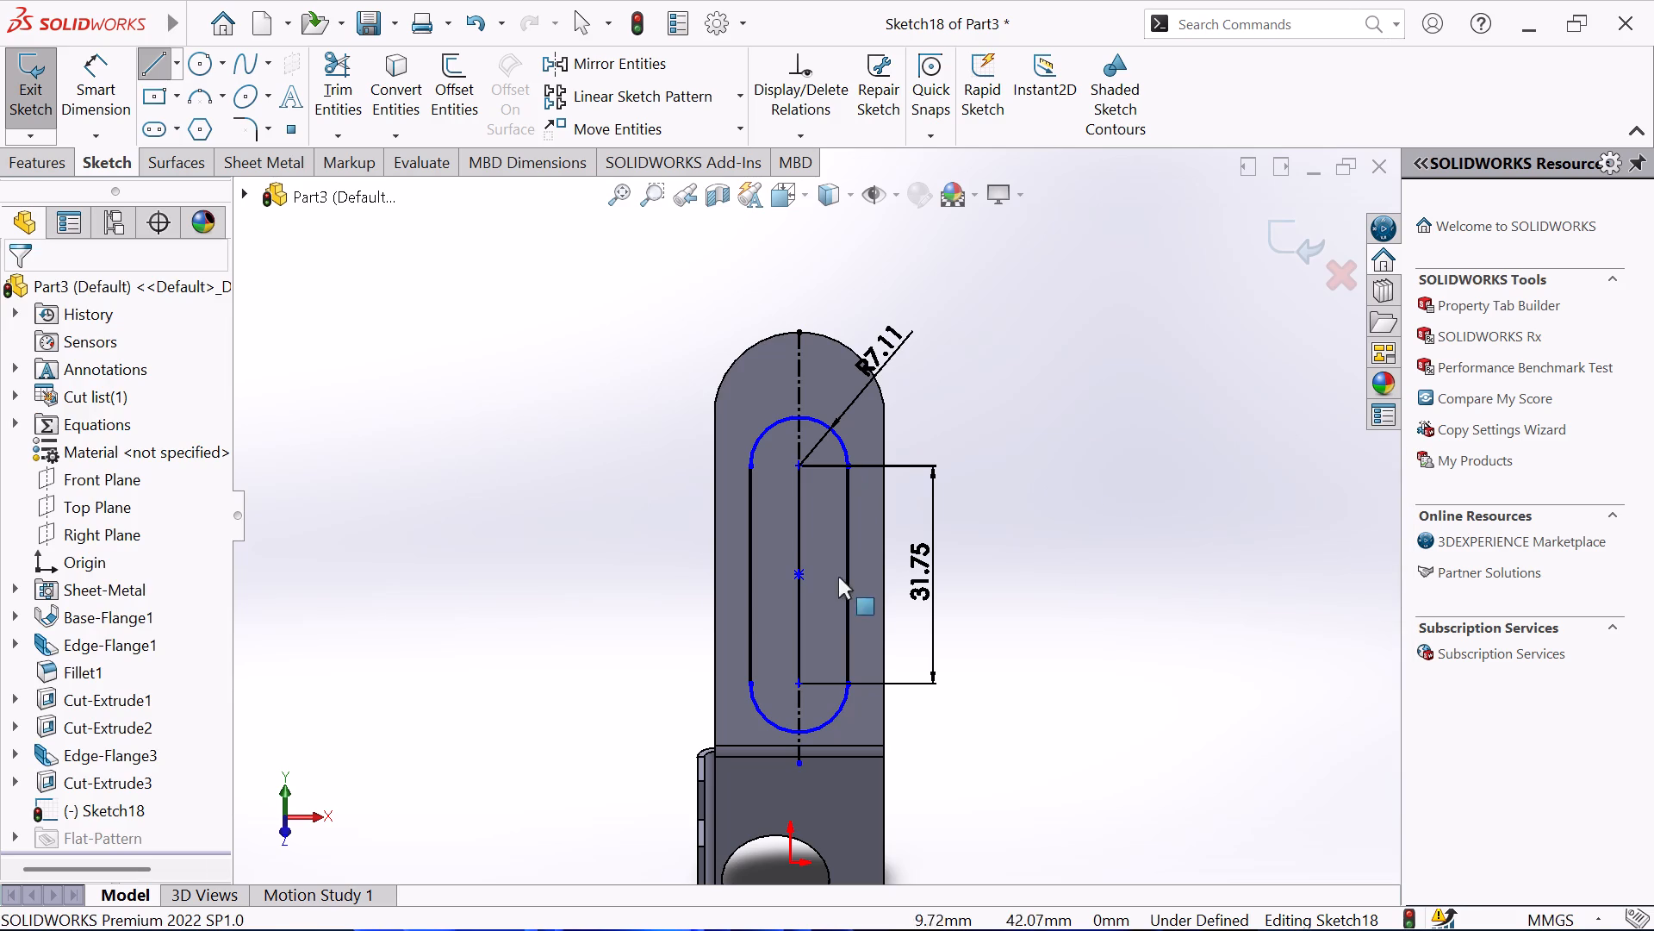
# Make the slot's center point coincident with the midpoint of the vertical centerline.
pyautogui.click(799, 547)
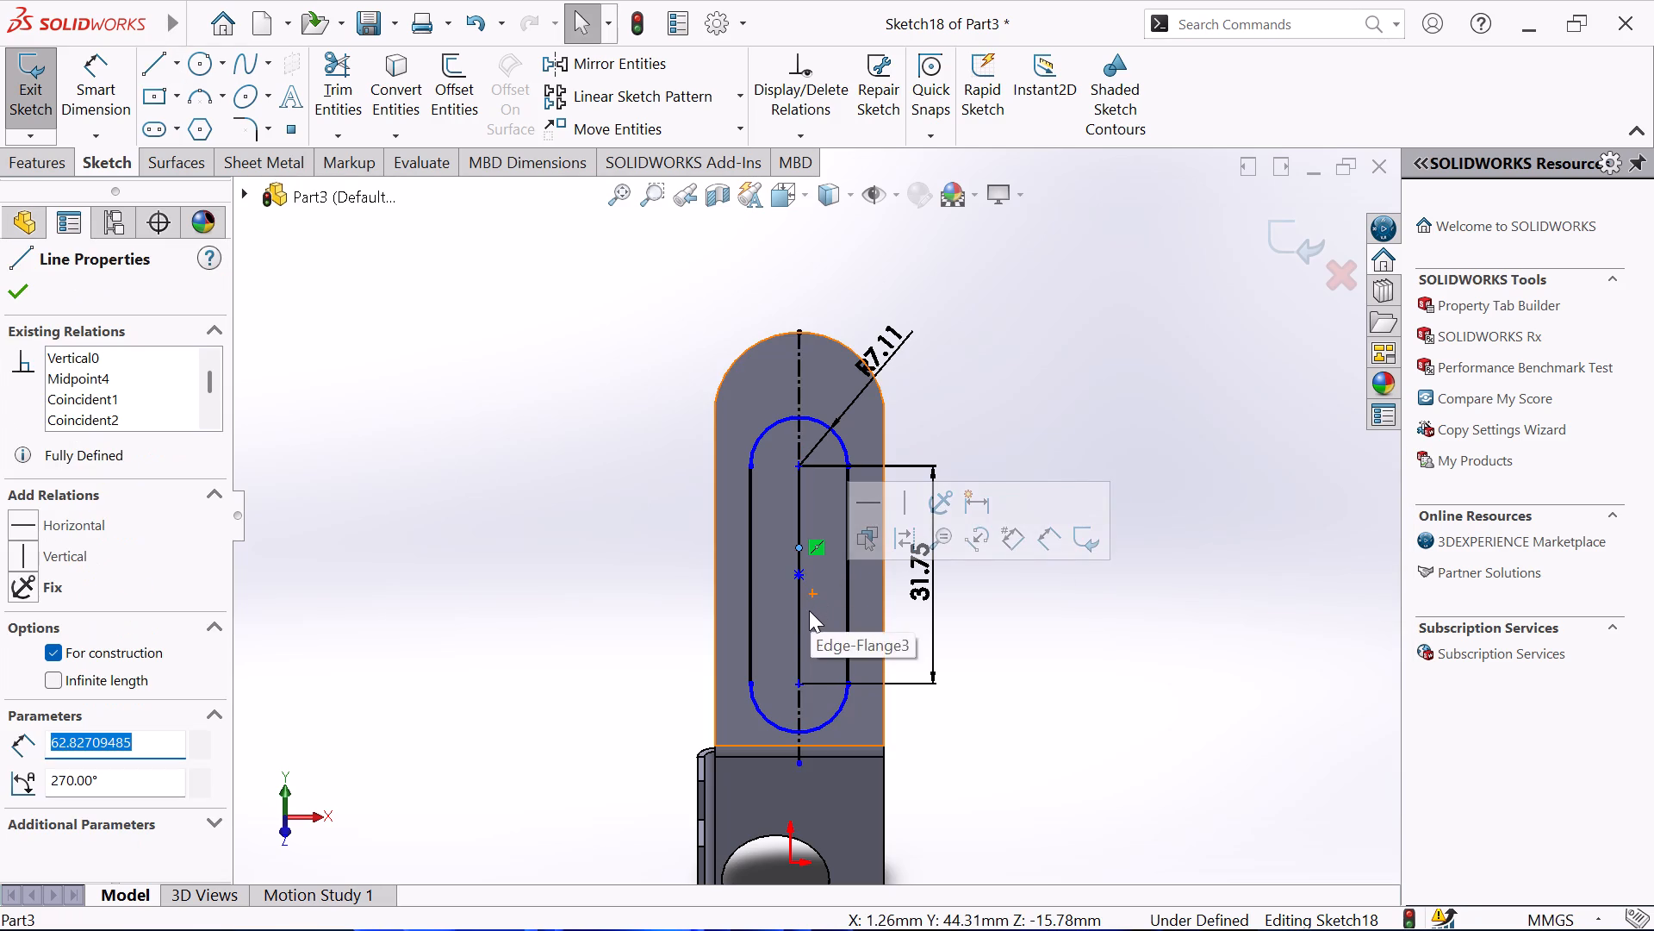
pyautogui.keyDown('ctrl'); pyautogui.click(796, 573); pyautogui.keyUp('ctrl')
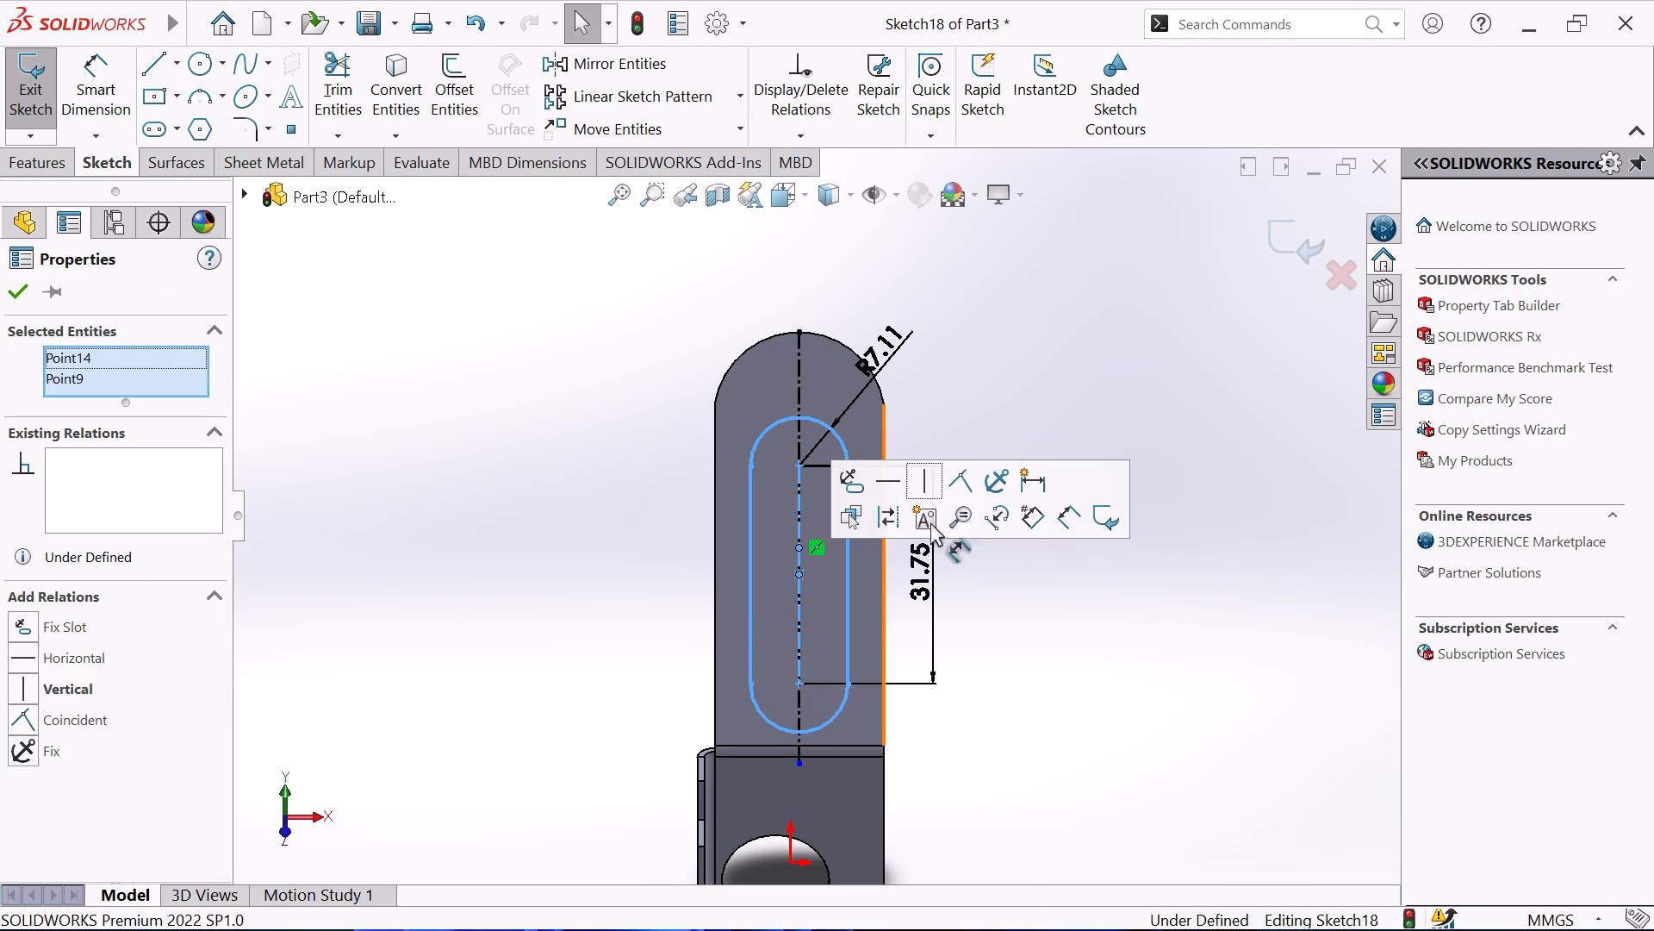
pyautogui.click(961, 476)
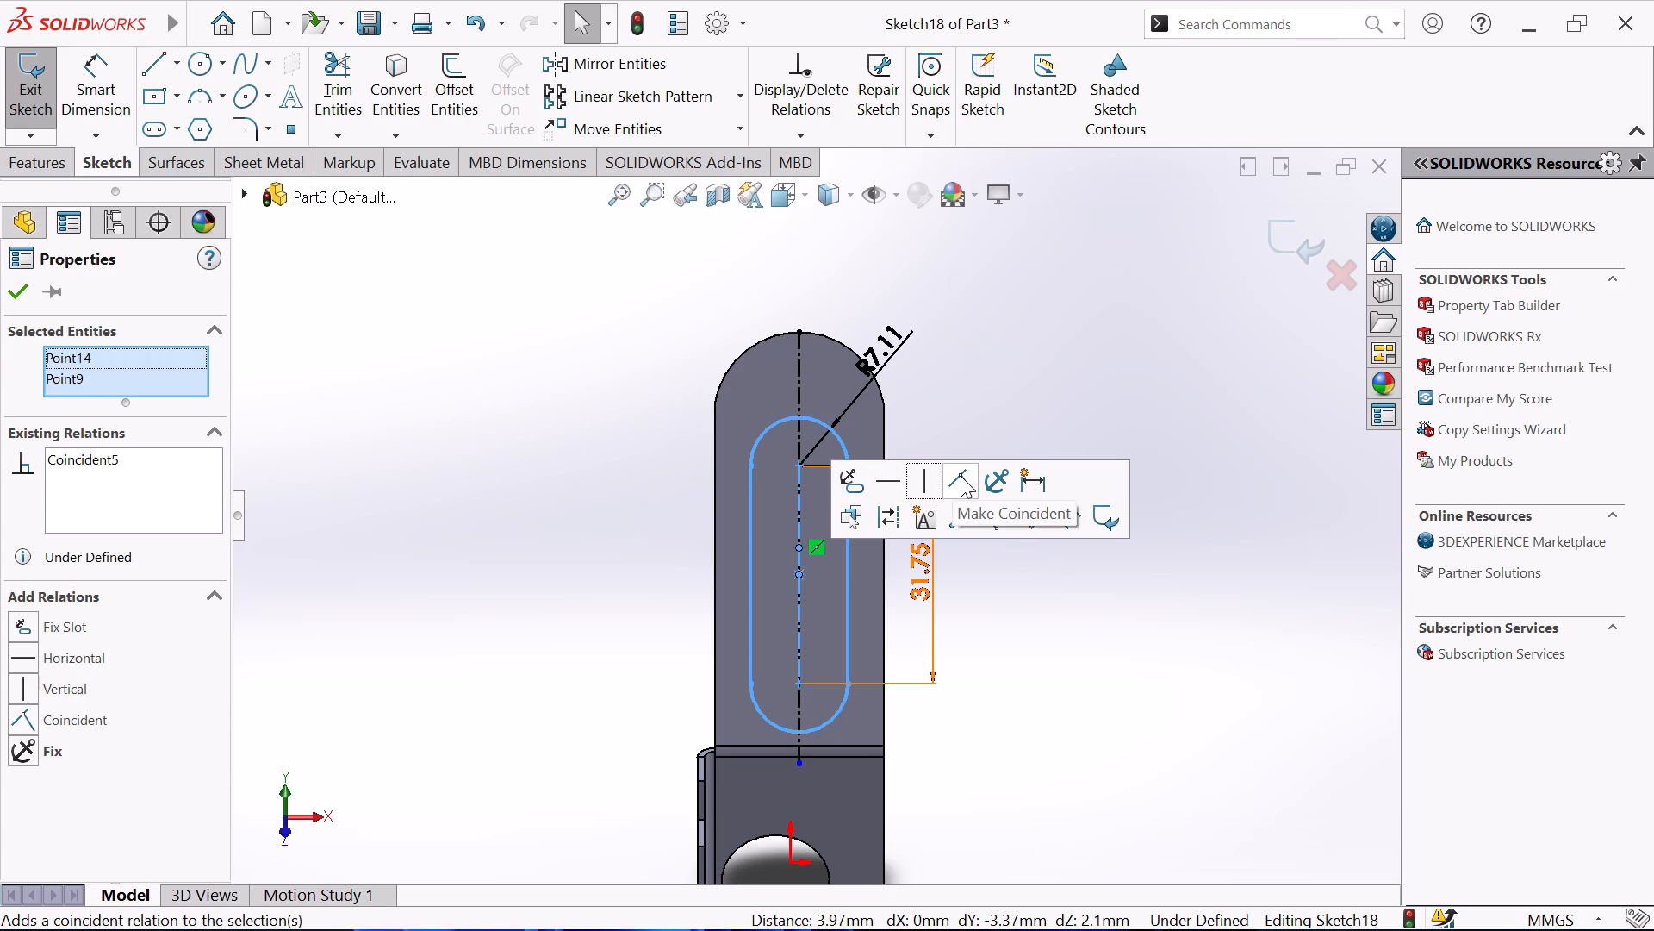
pyautogui.click(11, 292)
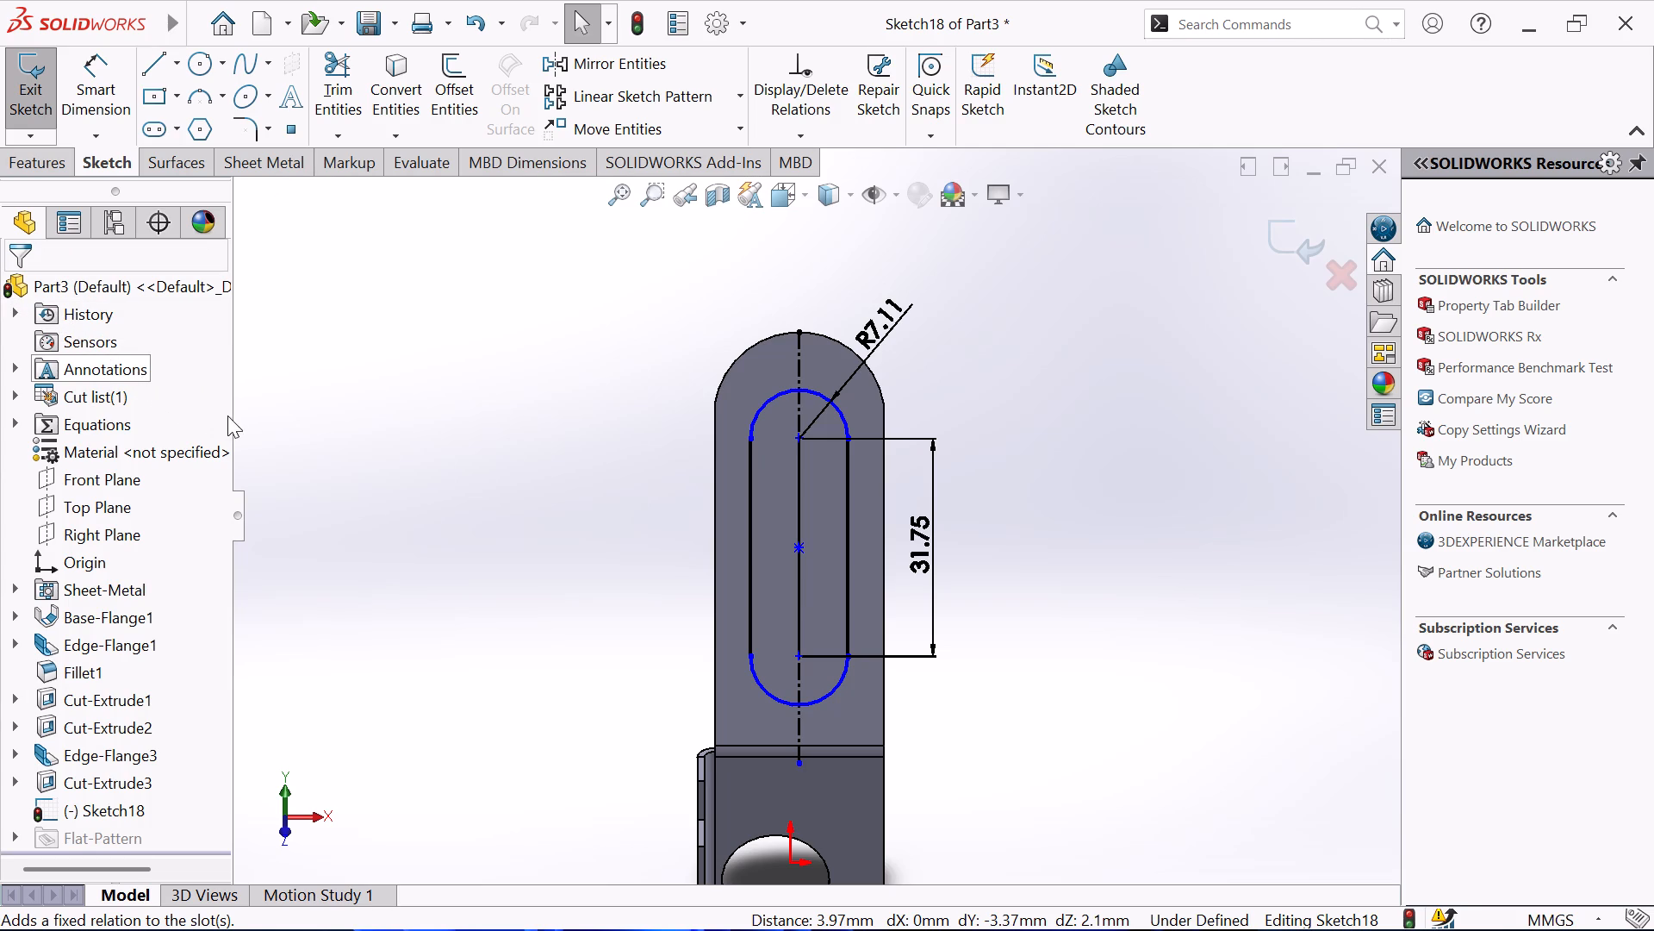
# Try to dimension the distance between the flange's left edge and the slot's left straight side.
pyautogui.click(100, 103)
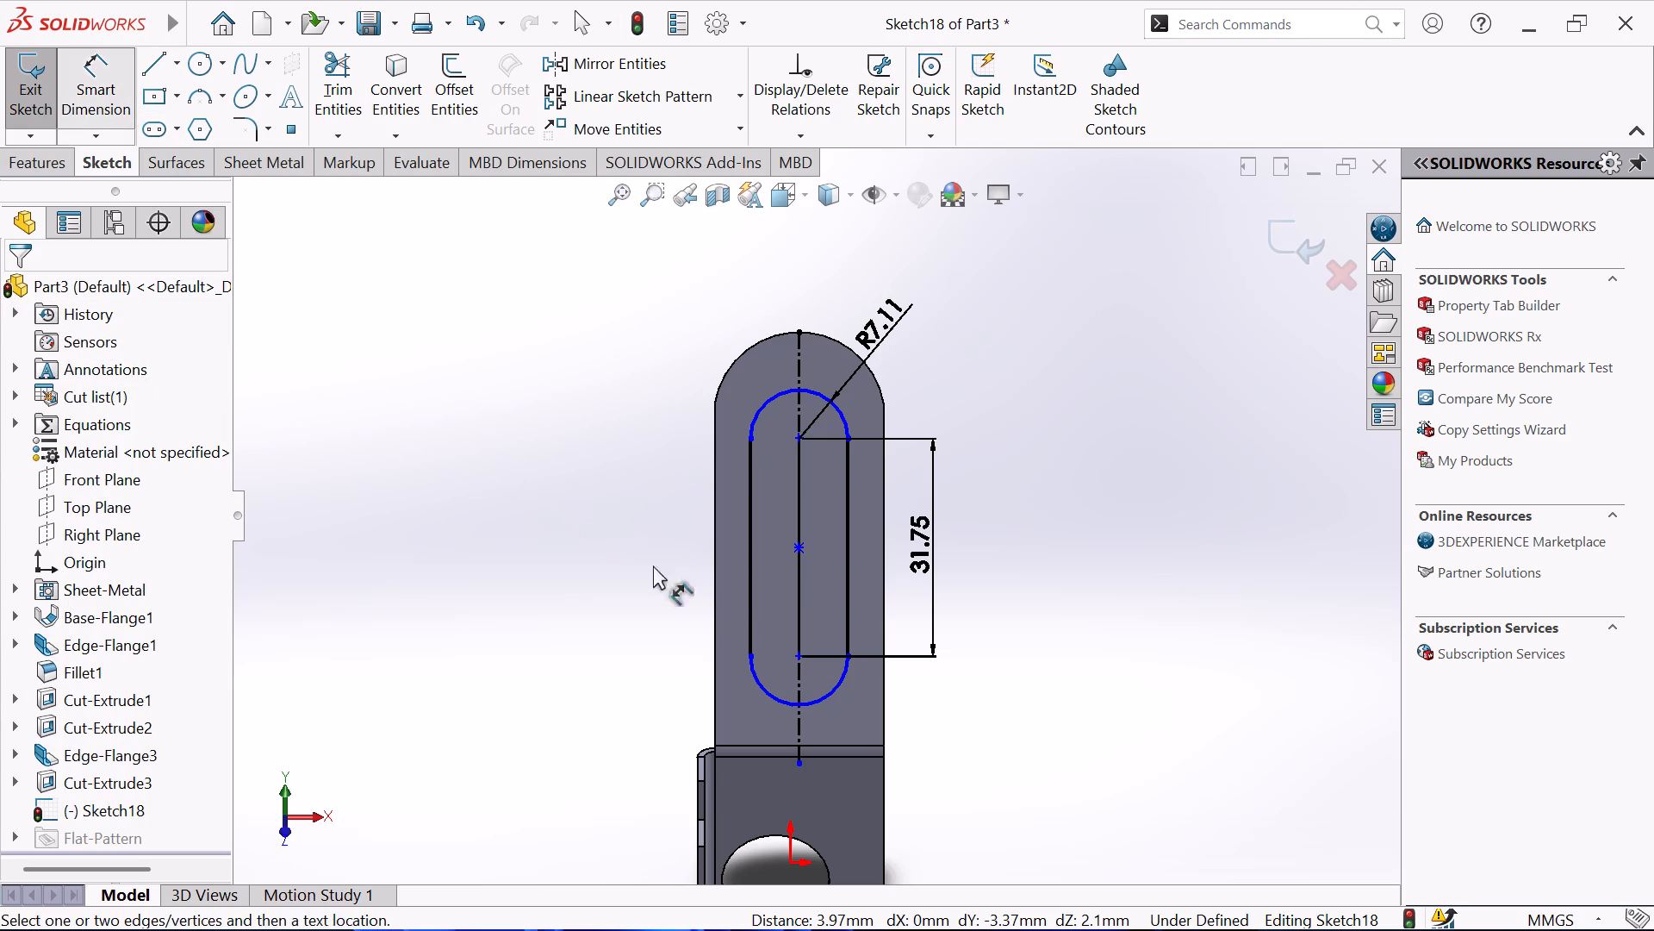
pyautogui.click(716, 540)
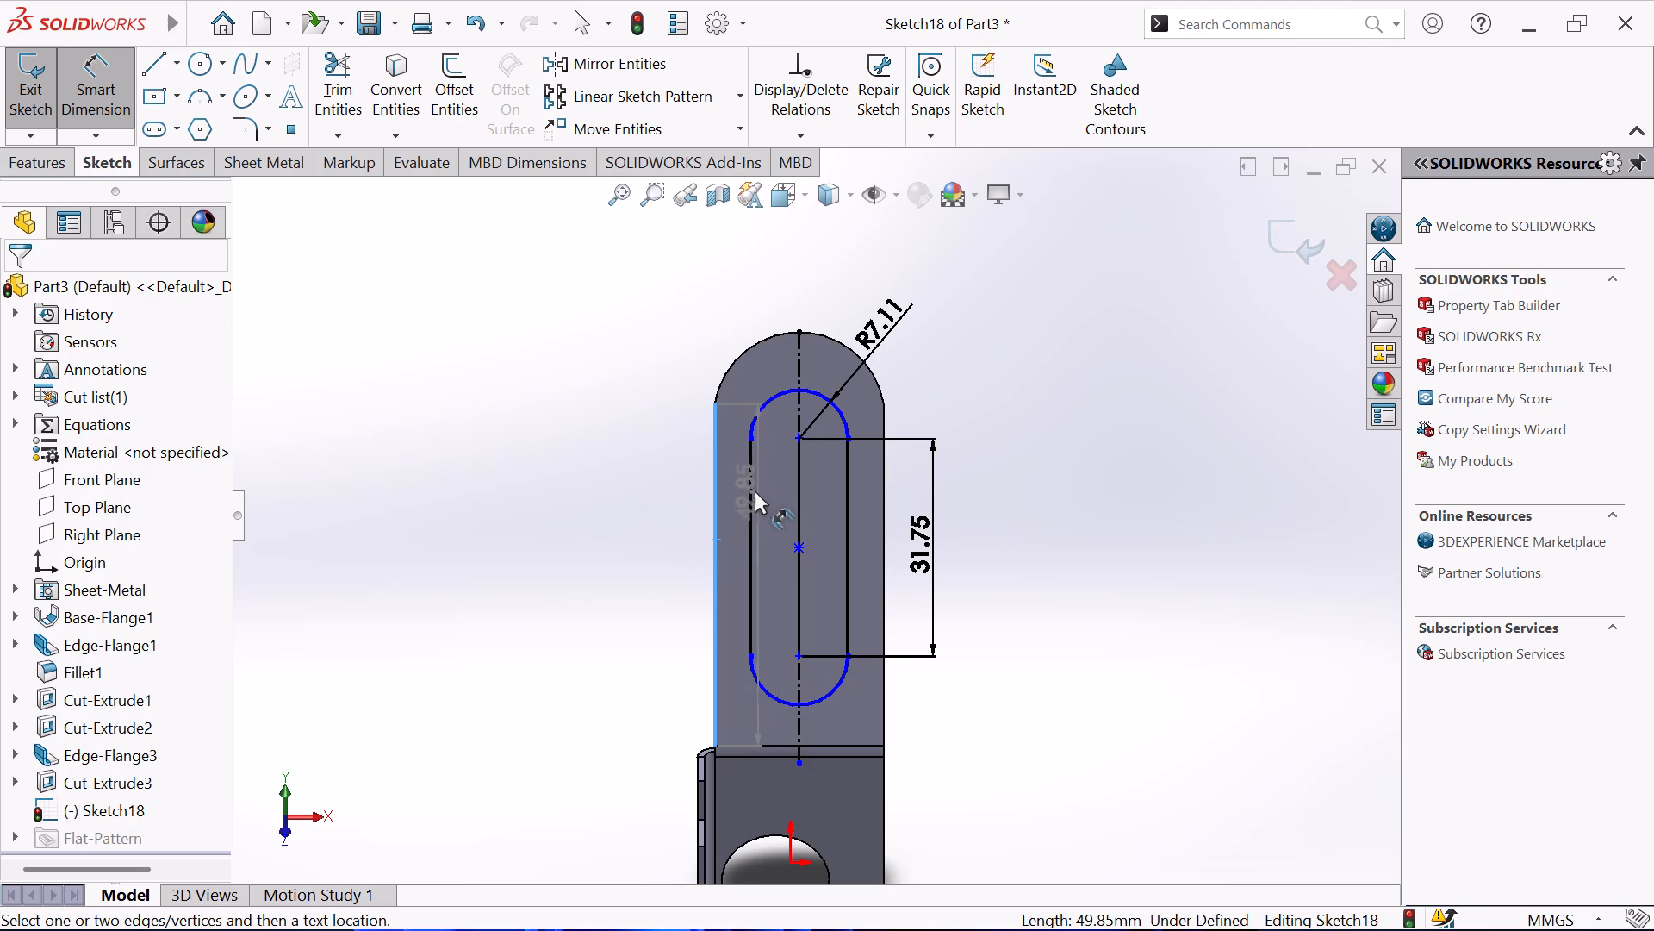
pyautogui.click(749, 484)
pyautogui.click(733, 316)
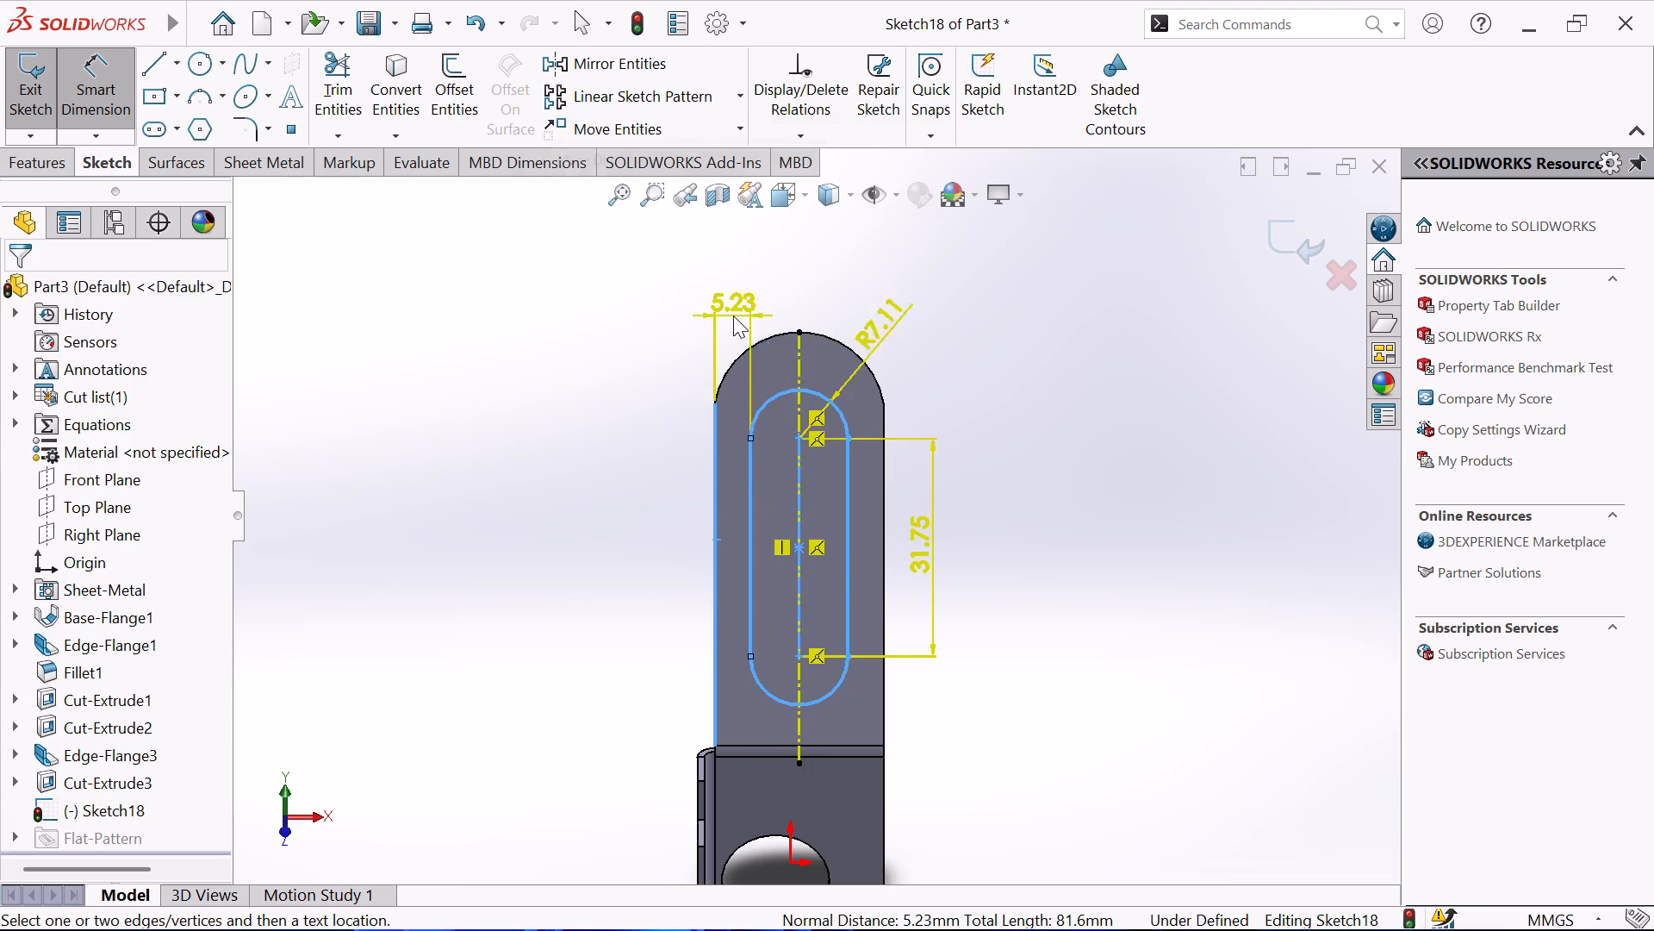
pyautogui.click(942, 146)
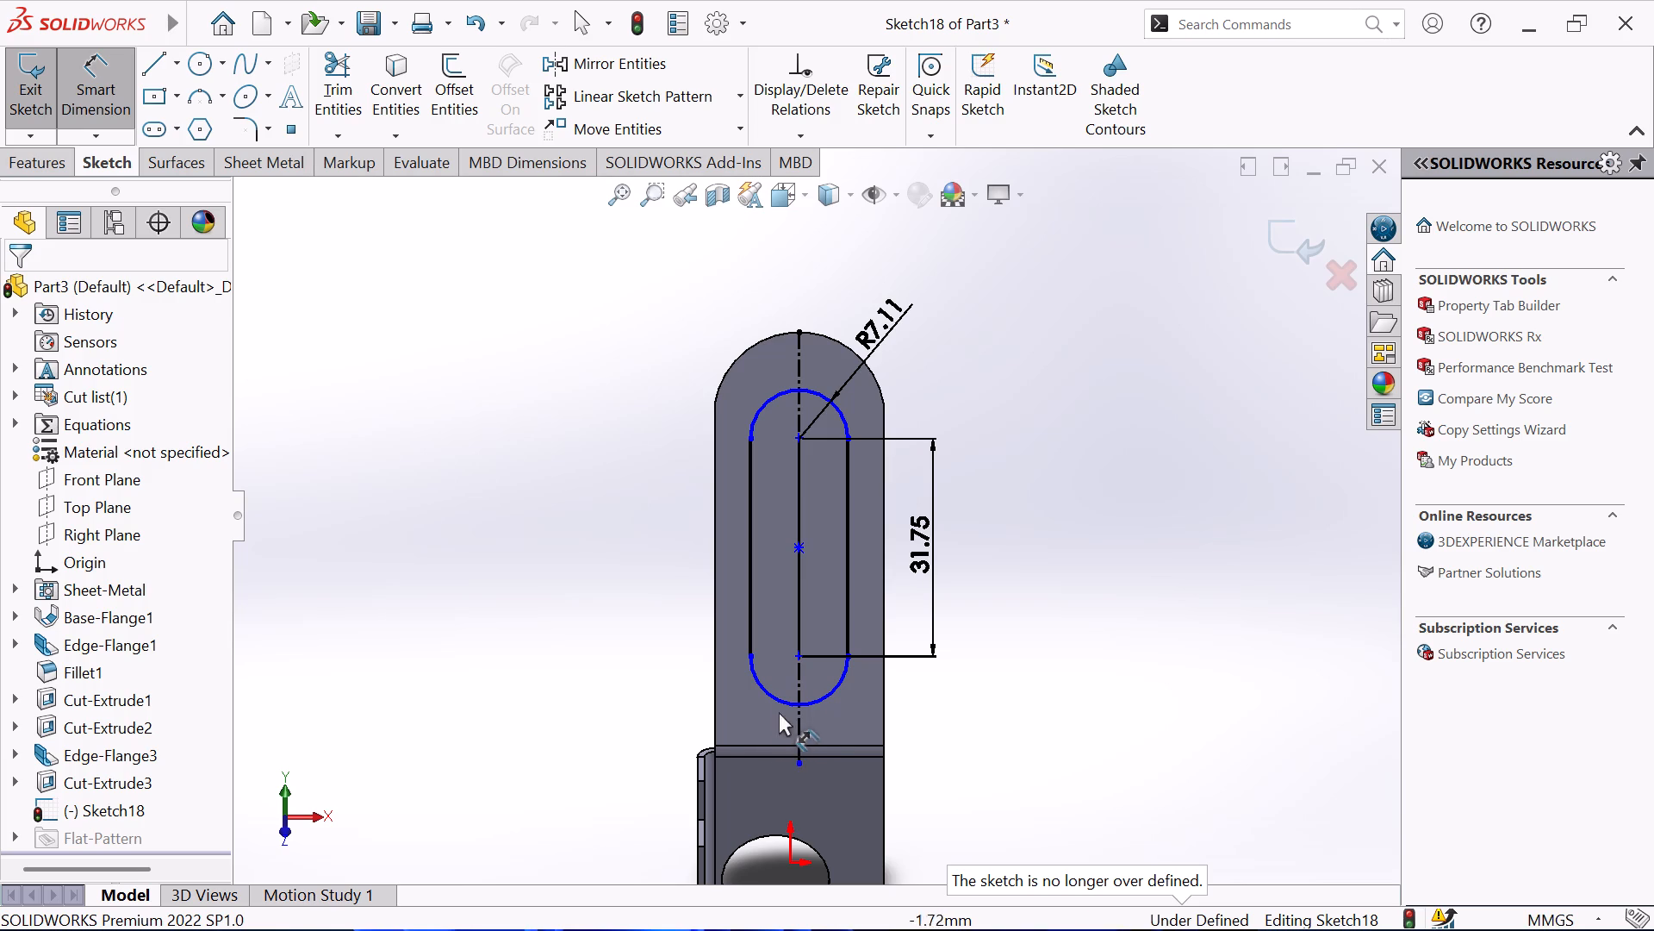
# Dimension the distance from the lower bend line to the slot's lower arc center as 15.8571 mm.
pyautogui.scroll(-2, 140, 832)
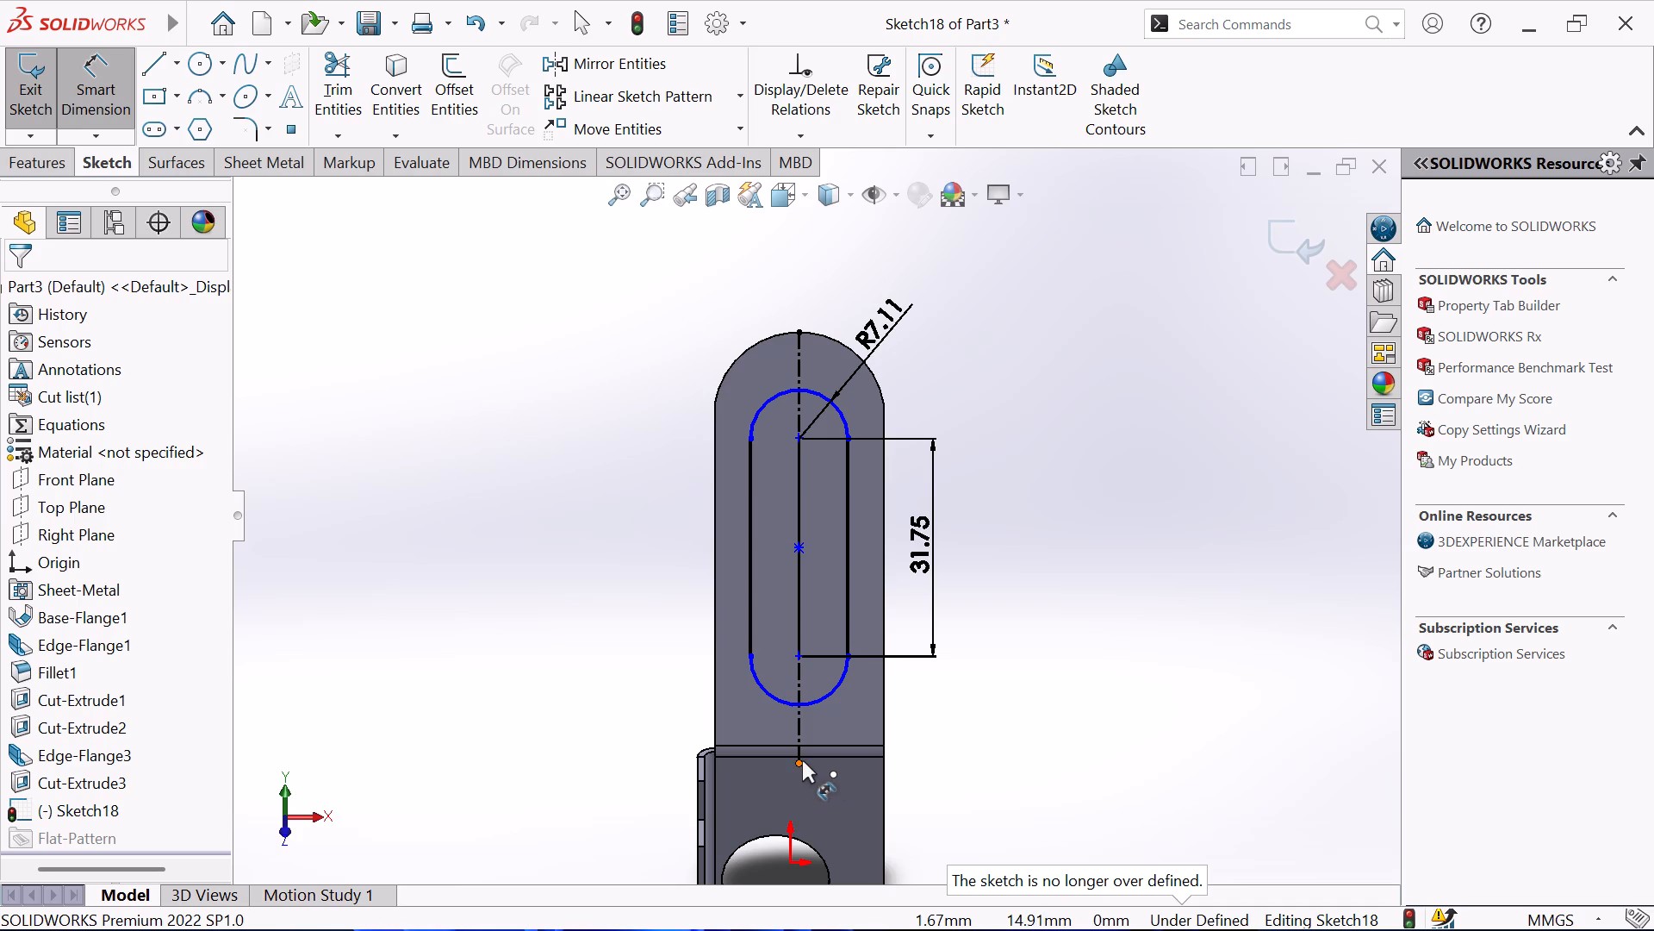
pyautogui.click(811, 757)
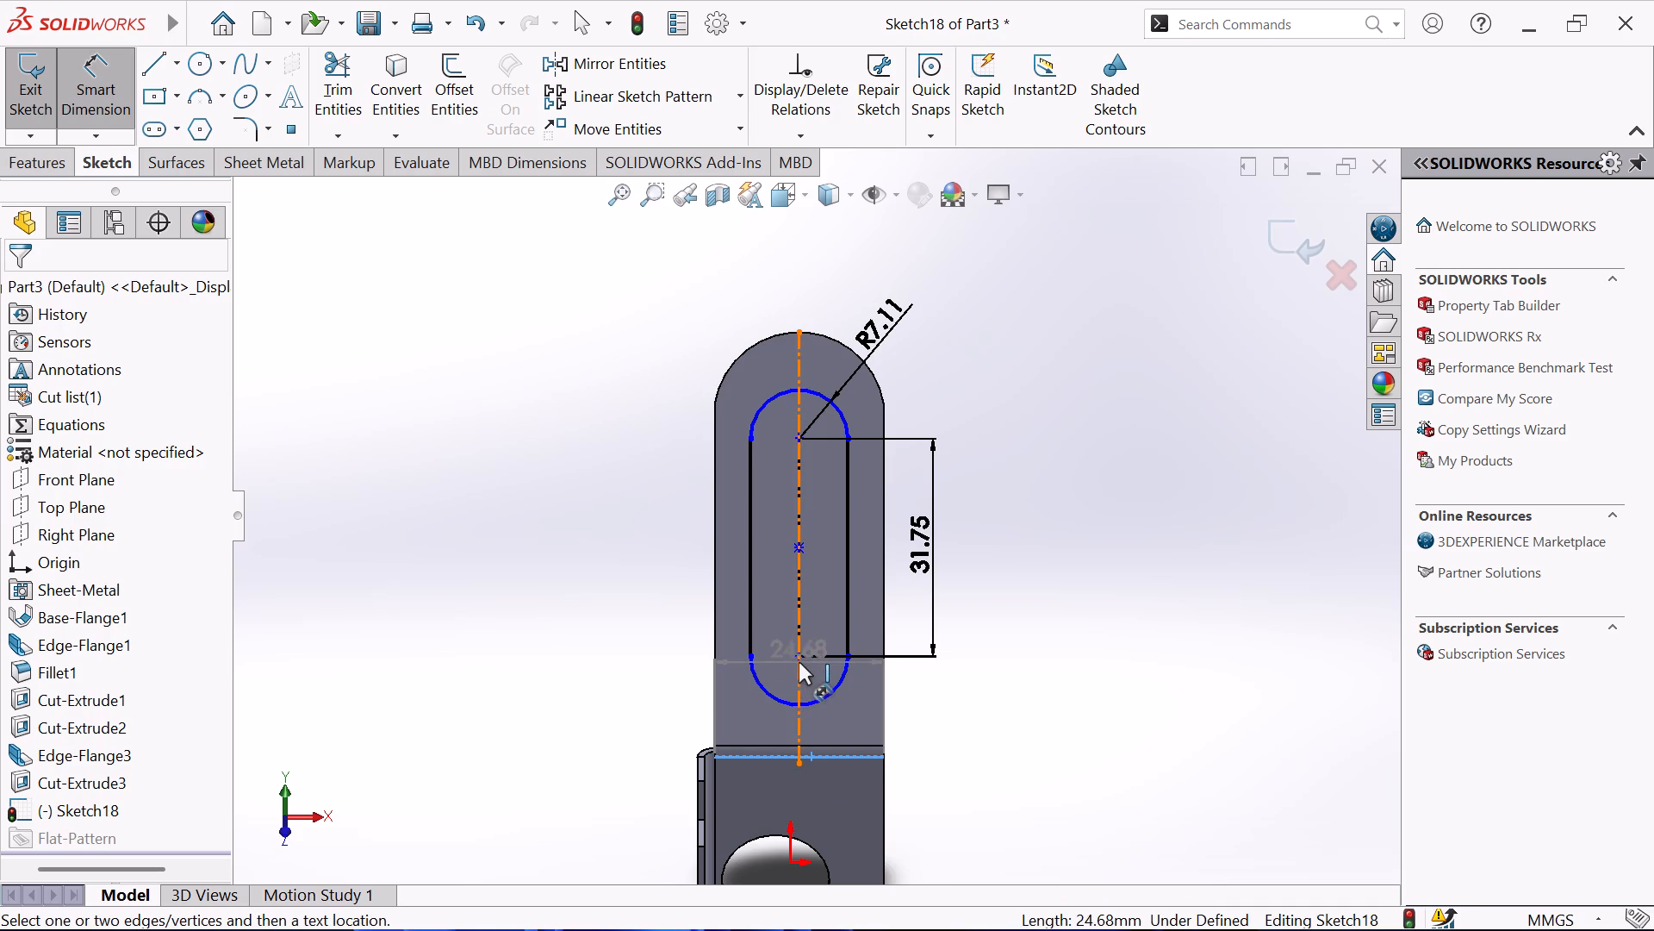
pyautogui.click(799, 654)
pyautogui.click(945, 700)
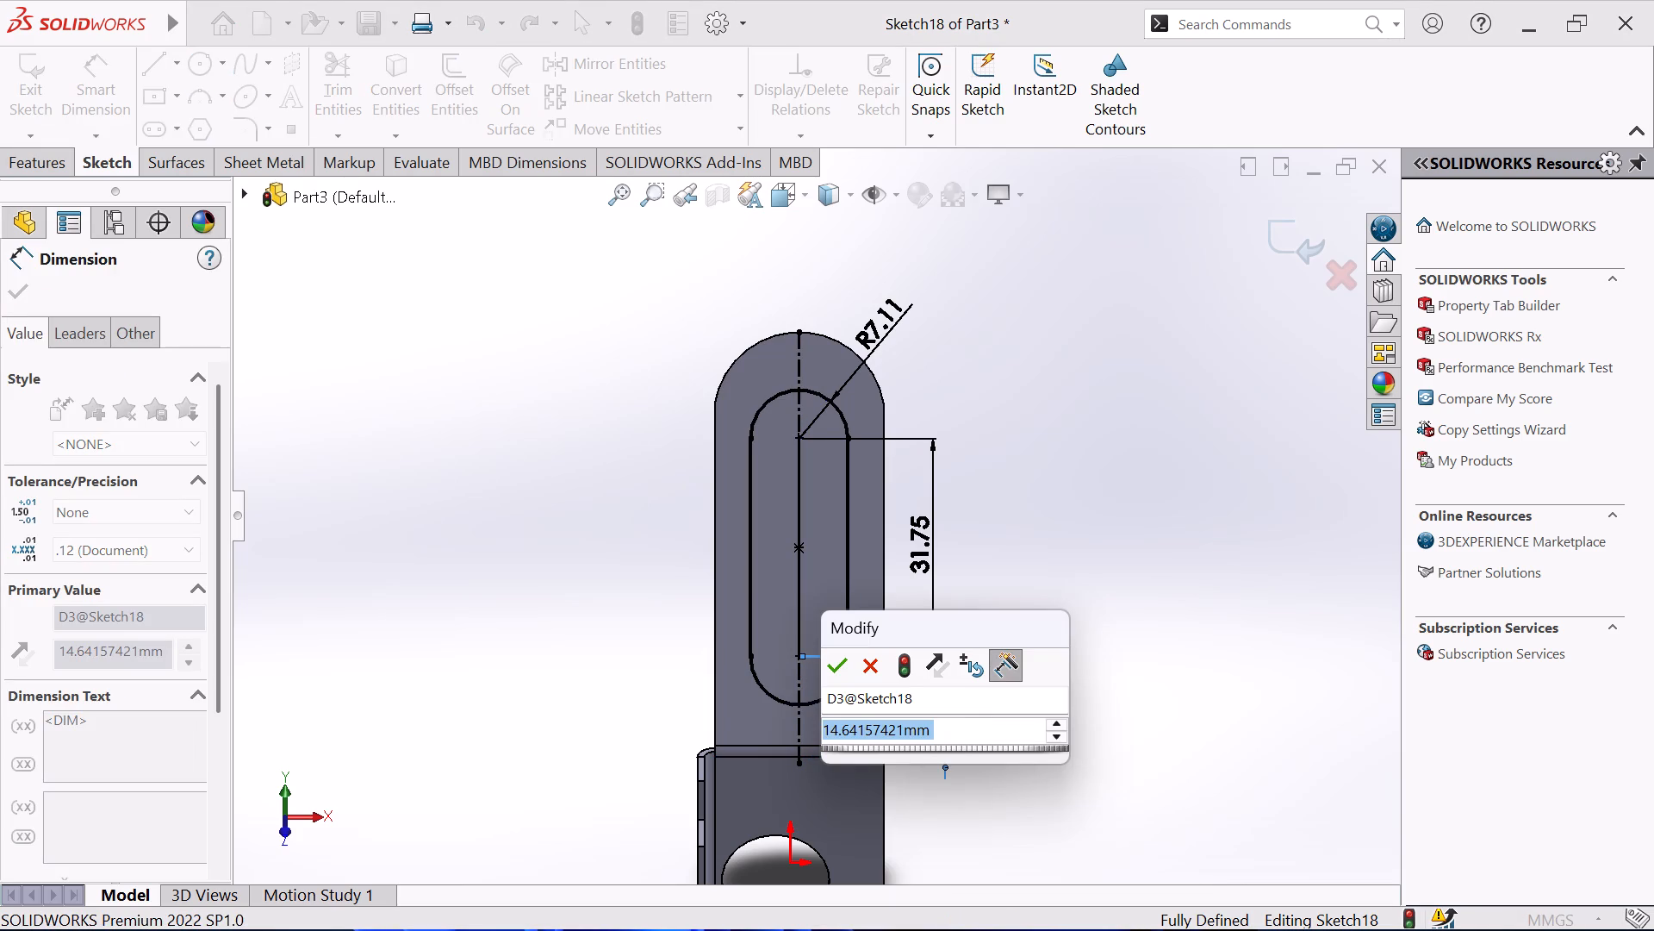
pyautogui.press('1')
pyautogui.press('5')
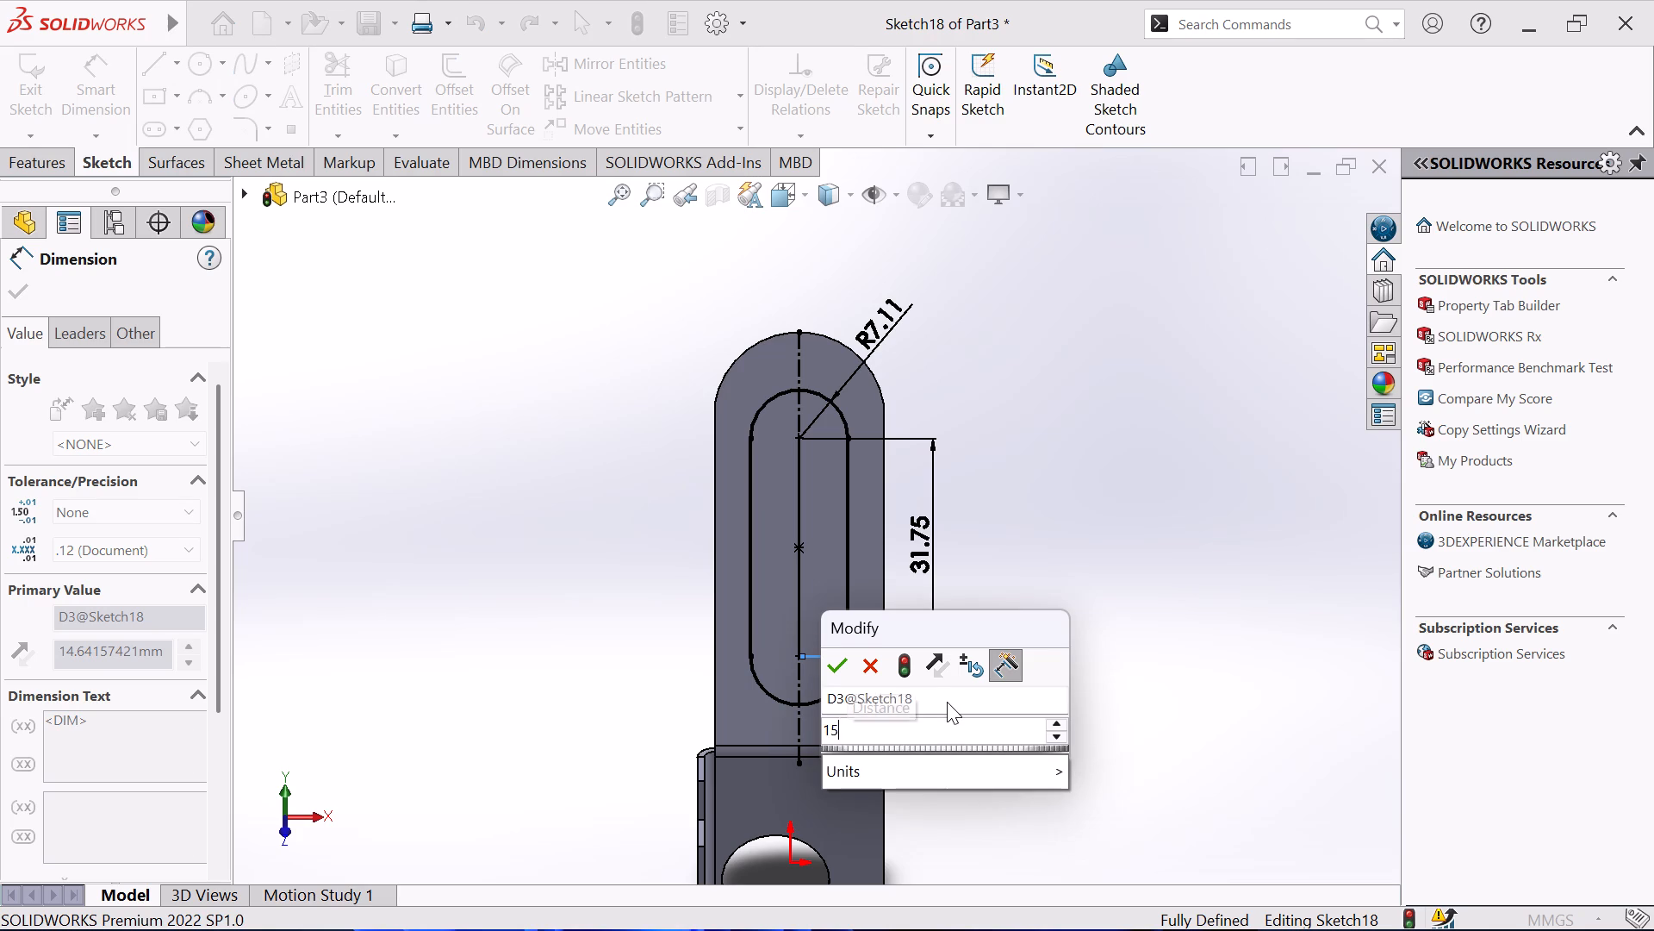
pyautogui.press('.')
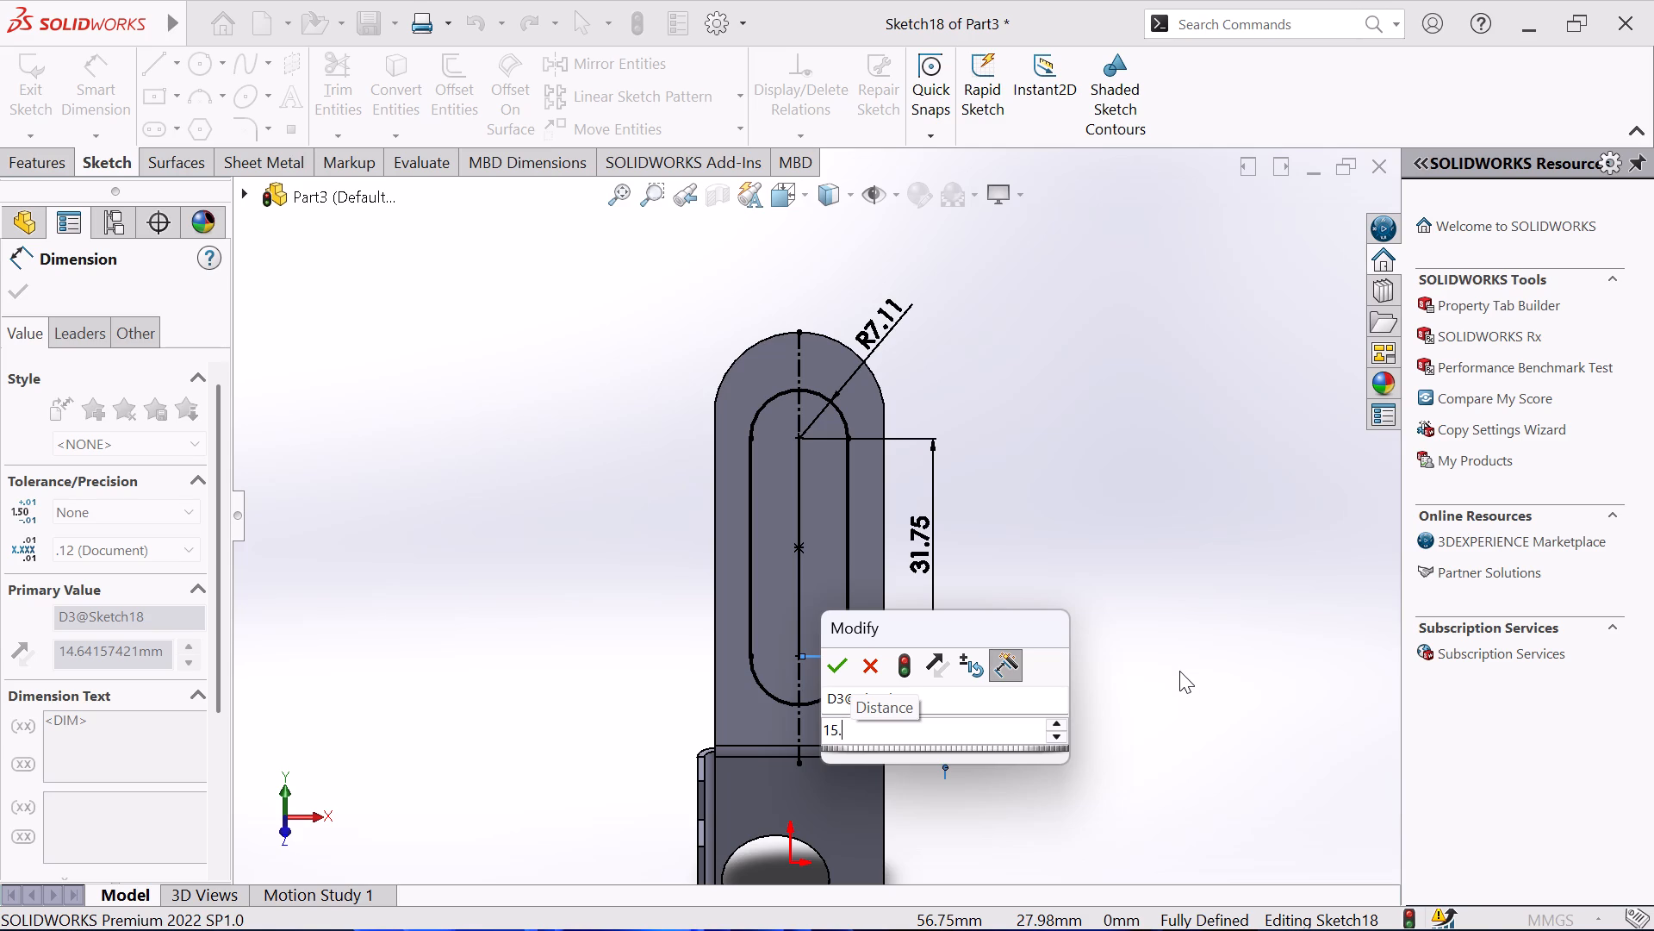
pyautogui.press('8')
pyautogui.press('5')
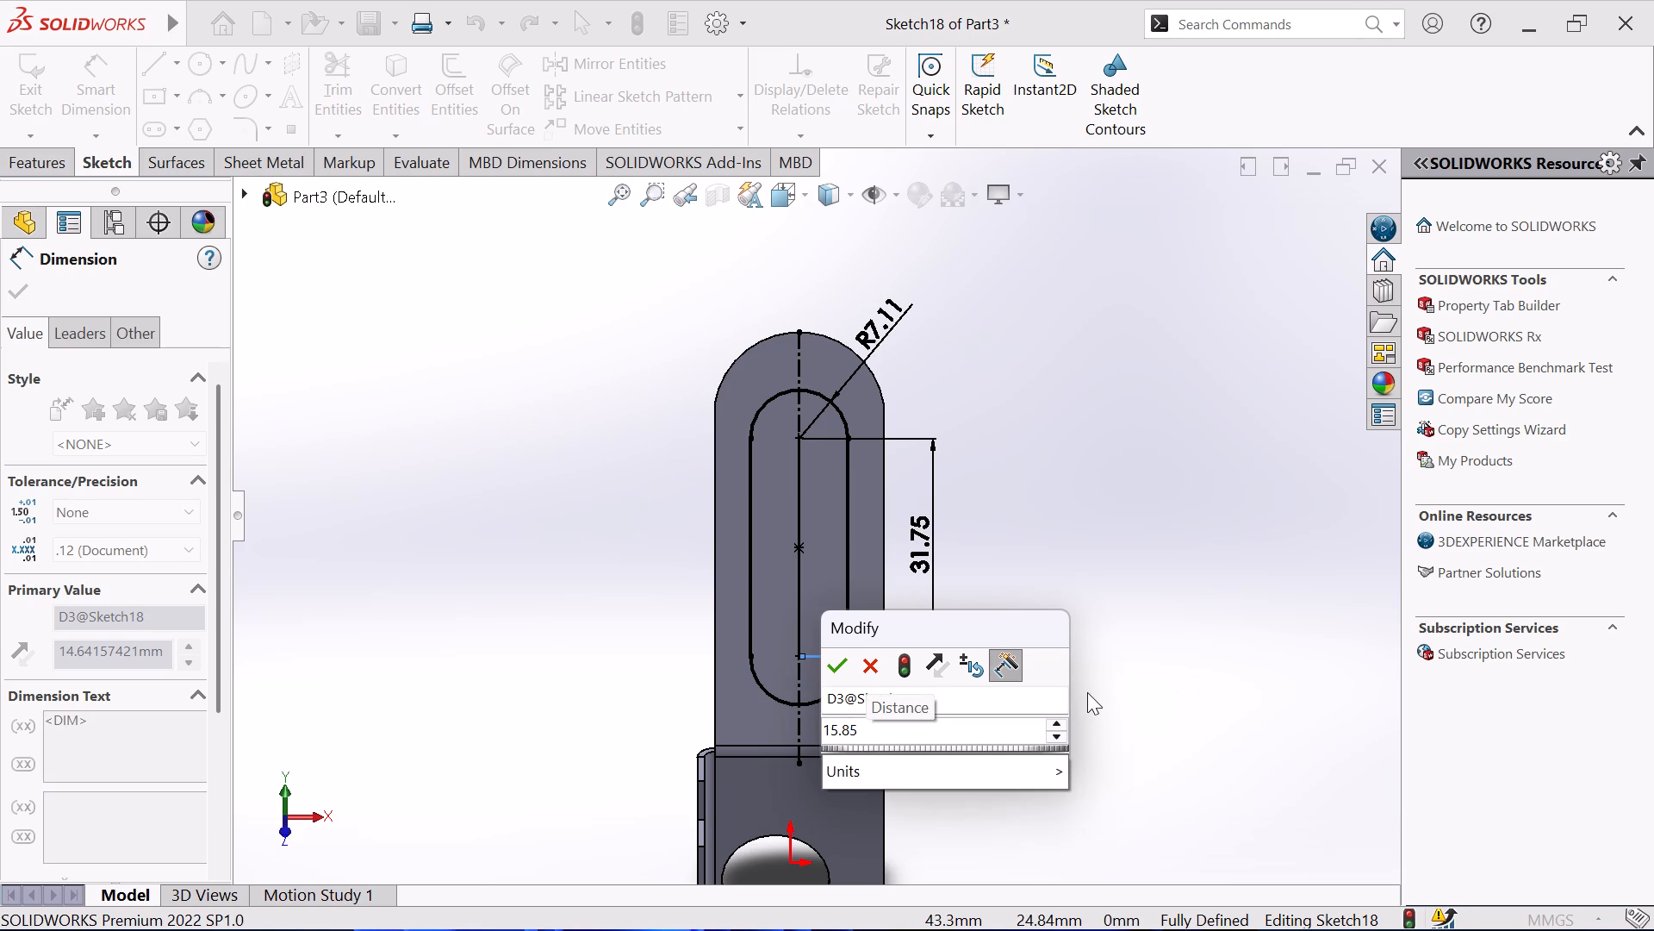
pyautogui.press('7')
pyautogui.press('1')
pyautogui.press('Return')
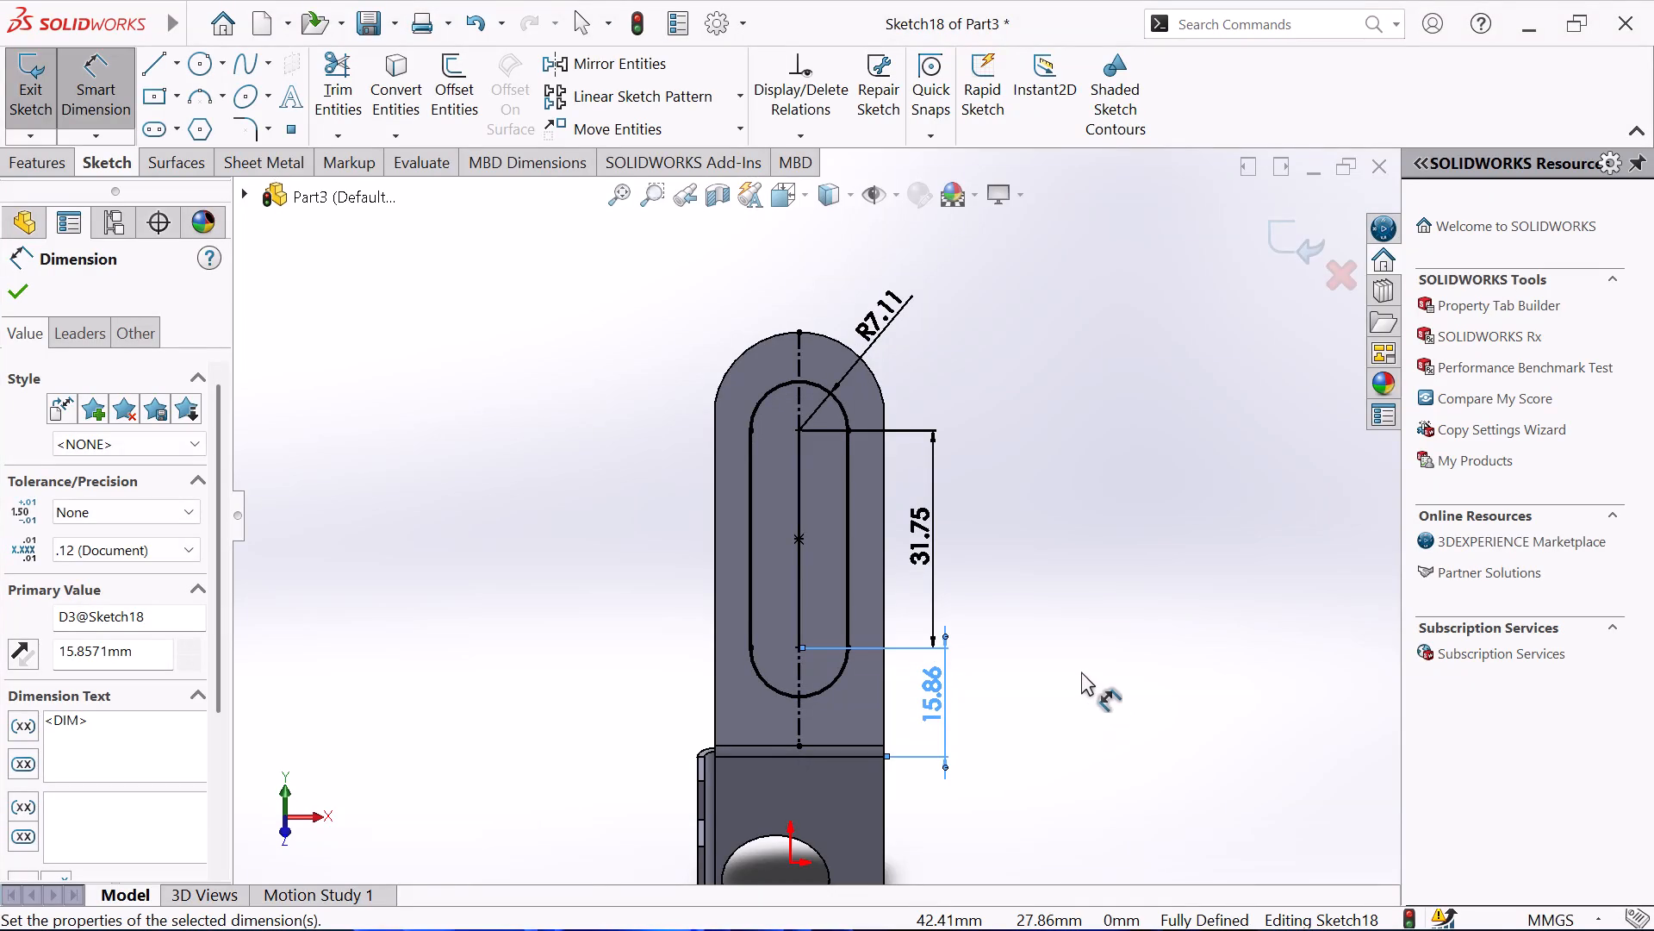
pyautogui.rightClick(1081, 672)
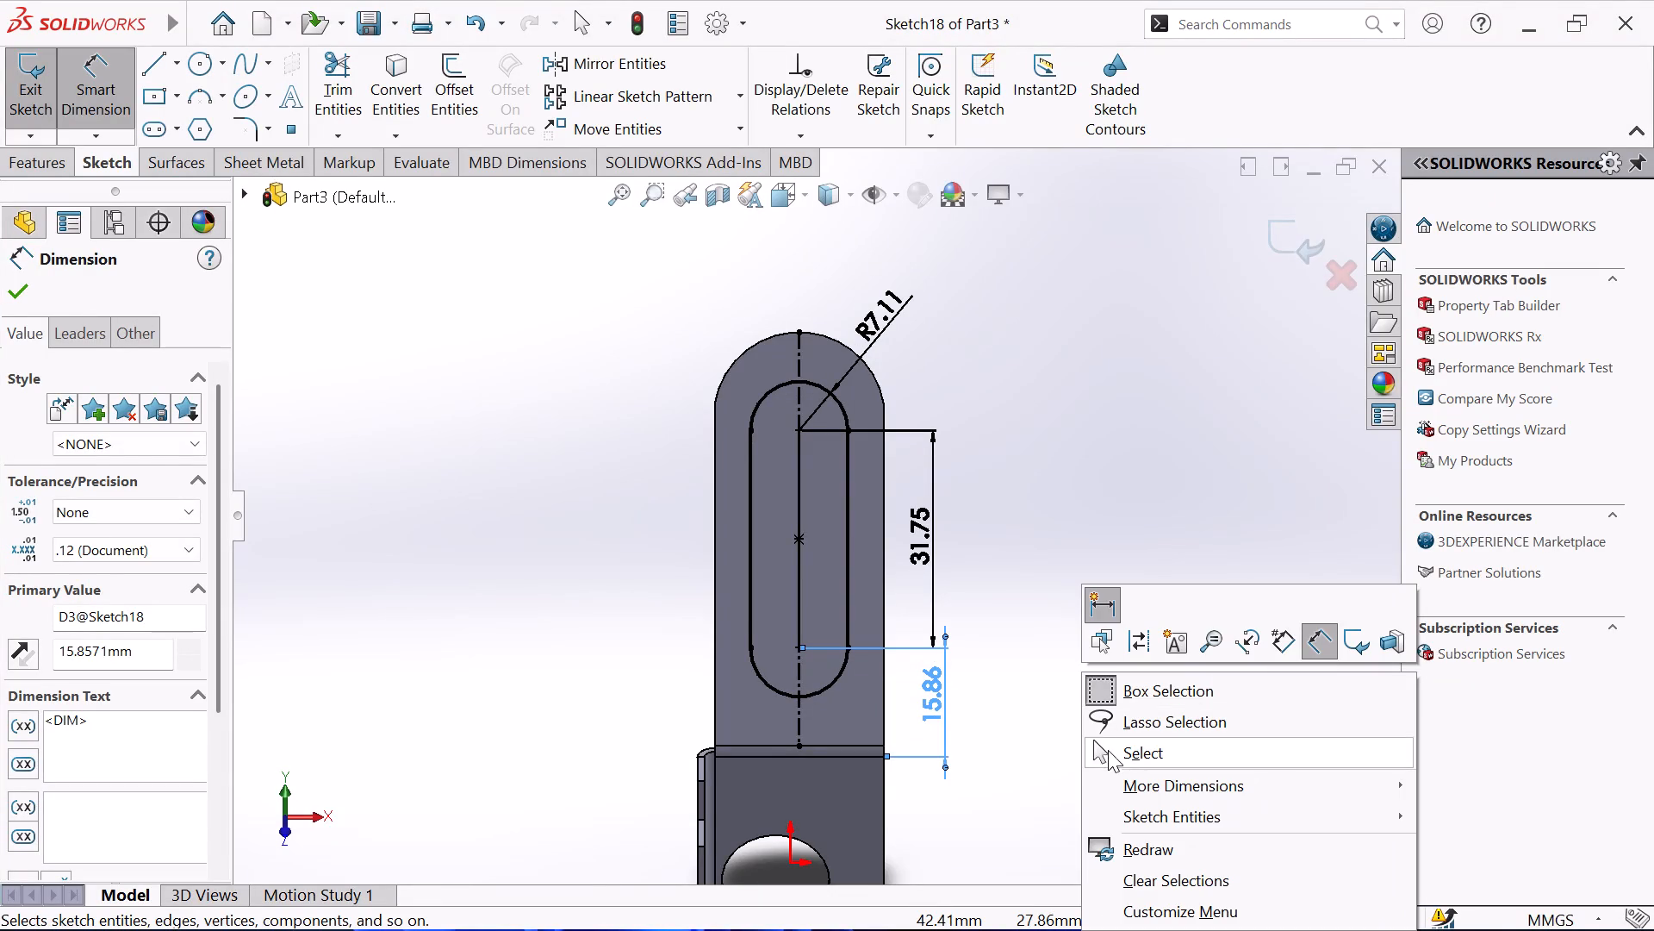
pyautogui.click(1109, 751)
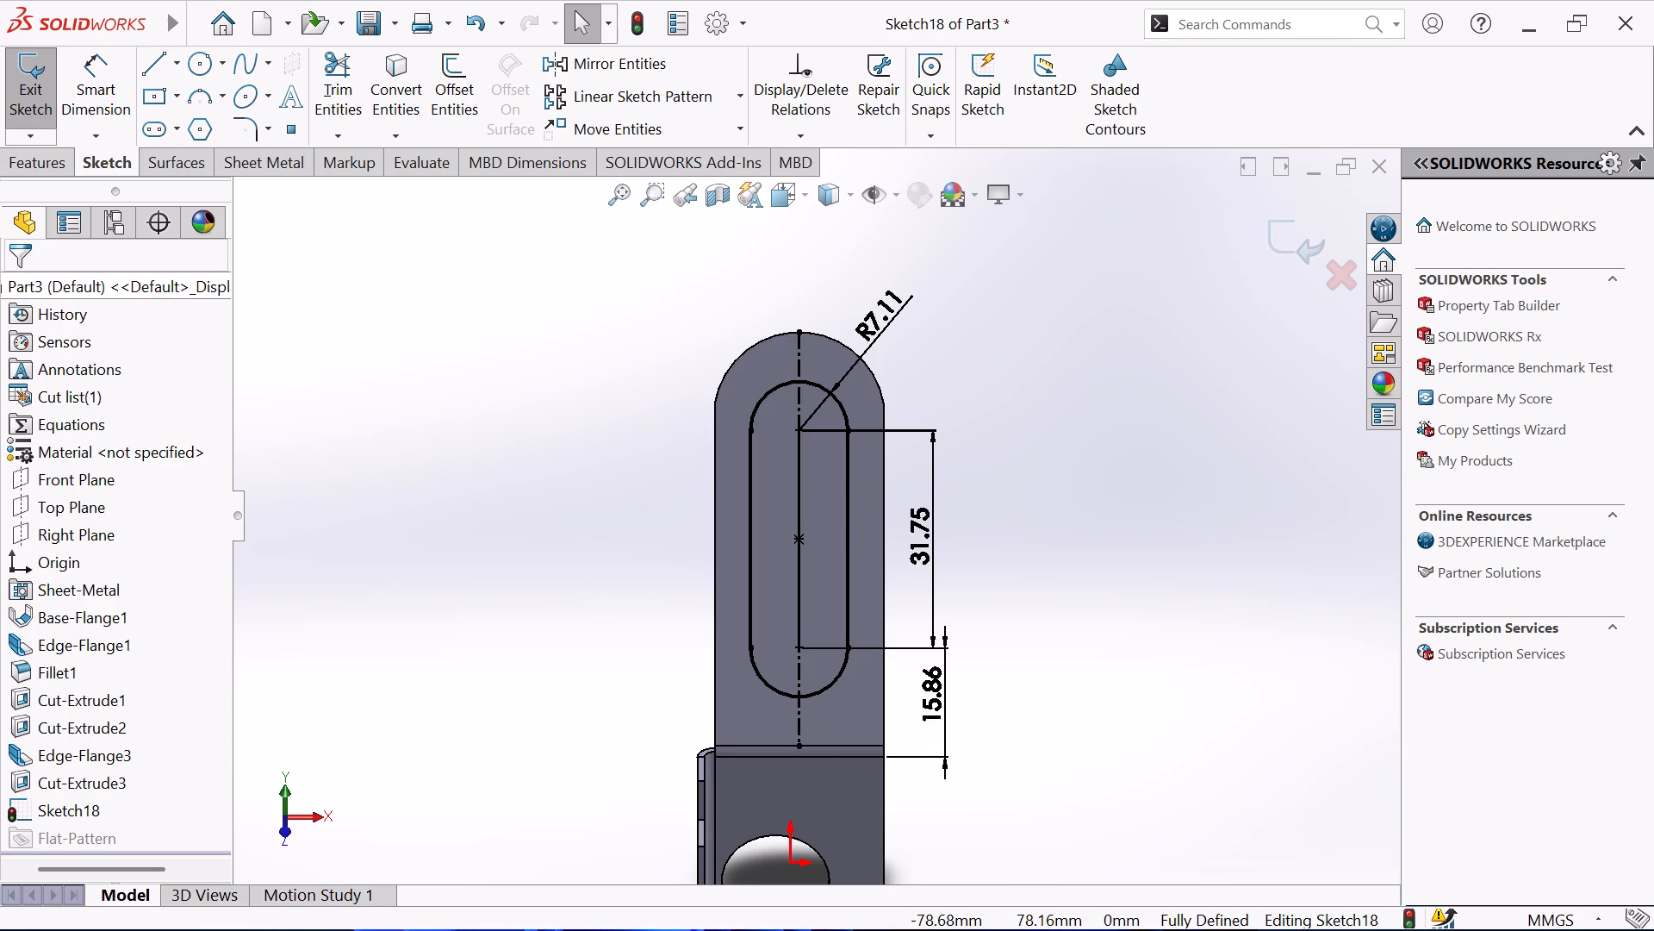
# Cut-extrude the slot sketch through the long angled flange, blind with a 10 mm depth.
pyautogui.click(26, 163)
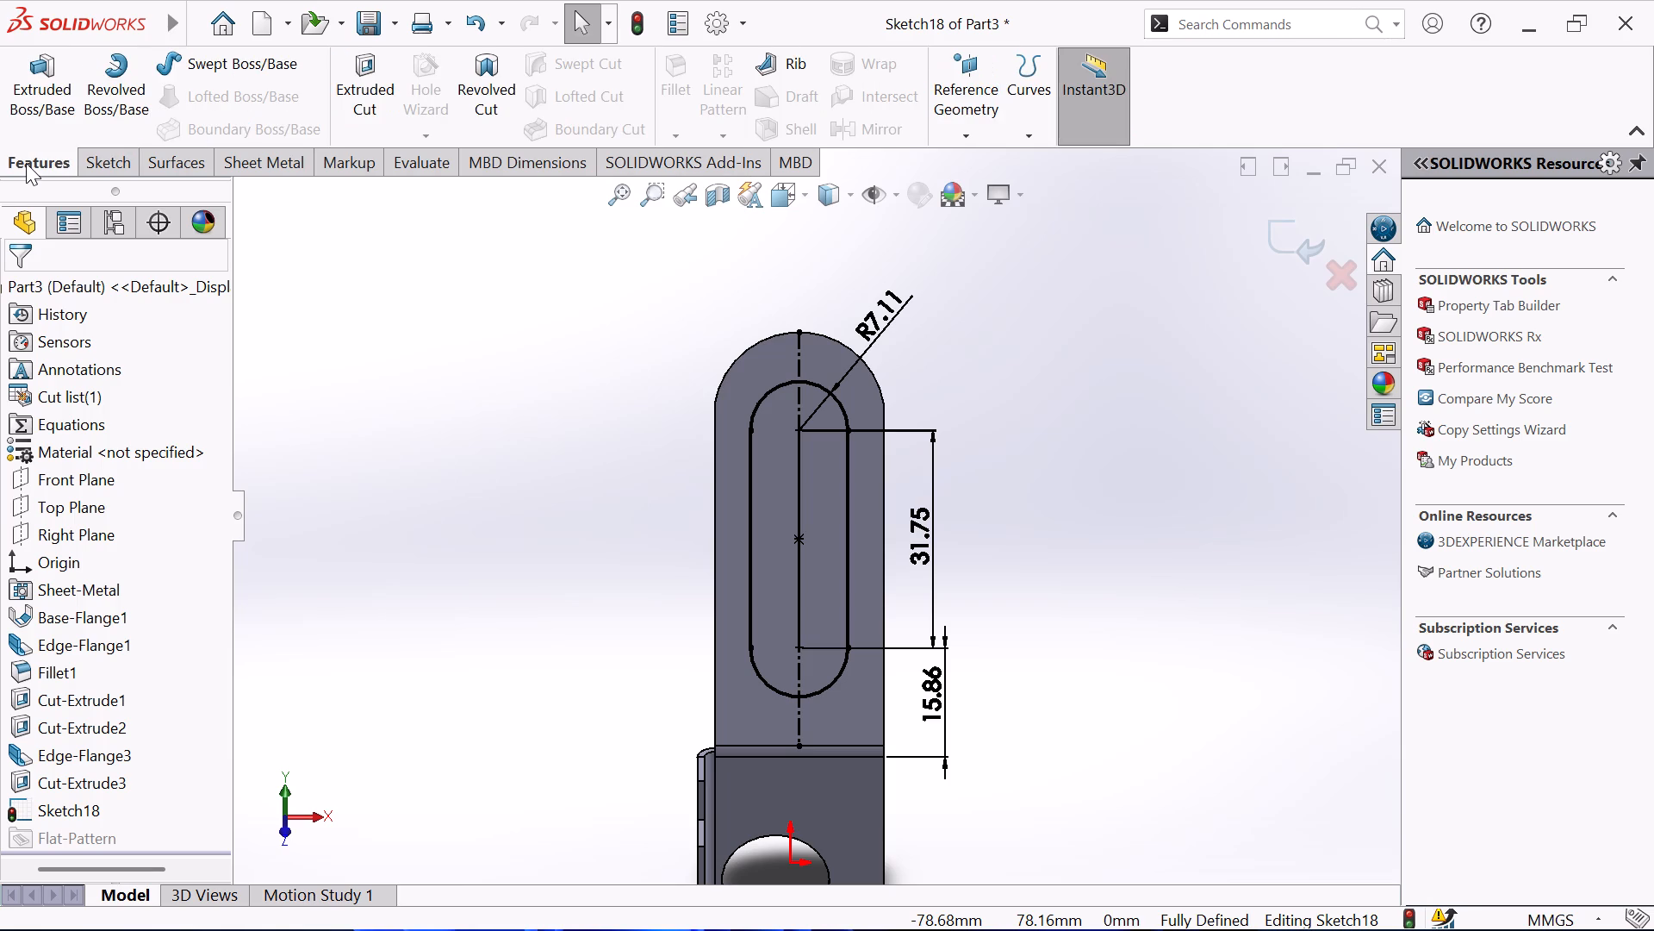
pyautogui.click(377, 81)
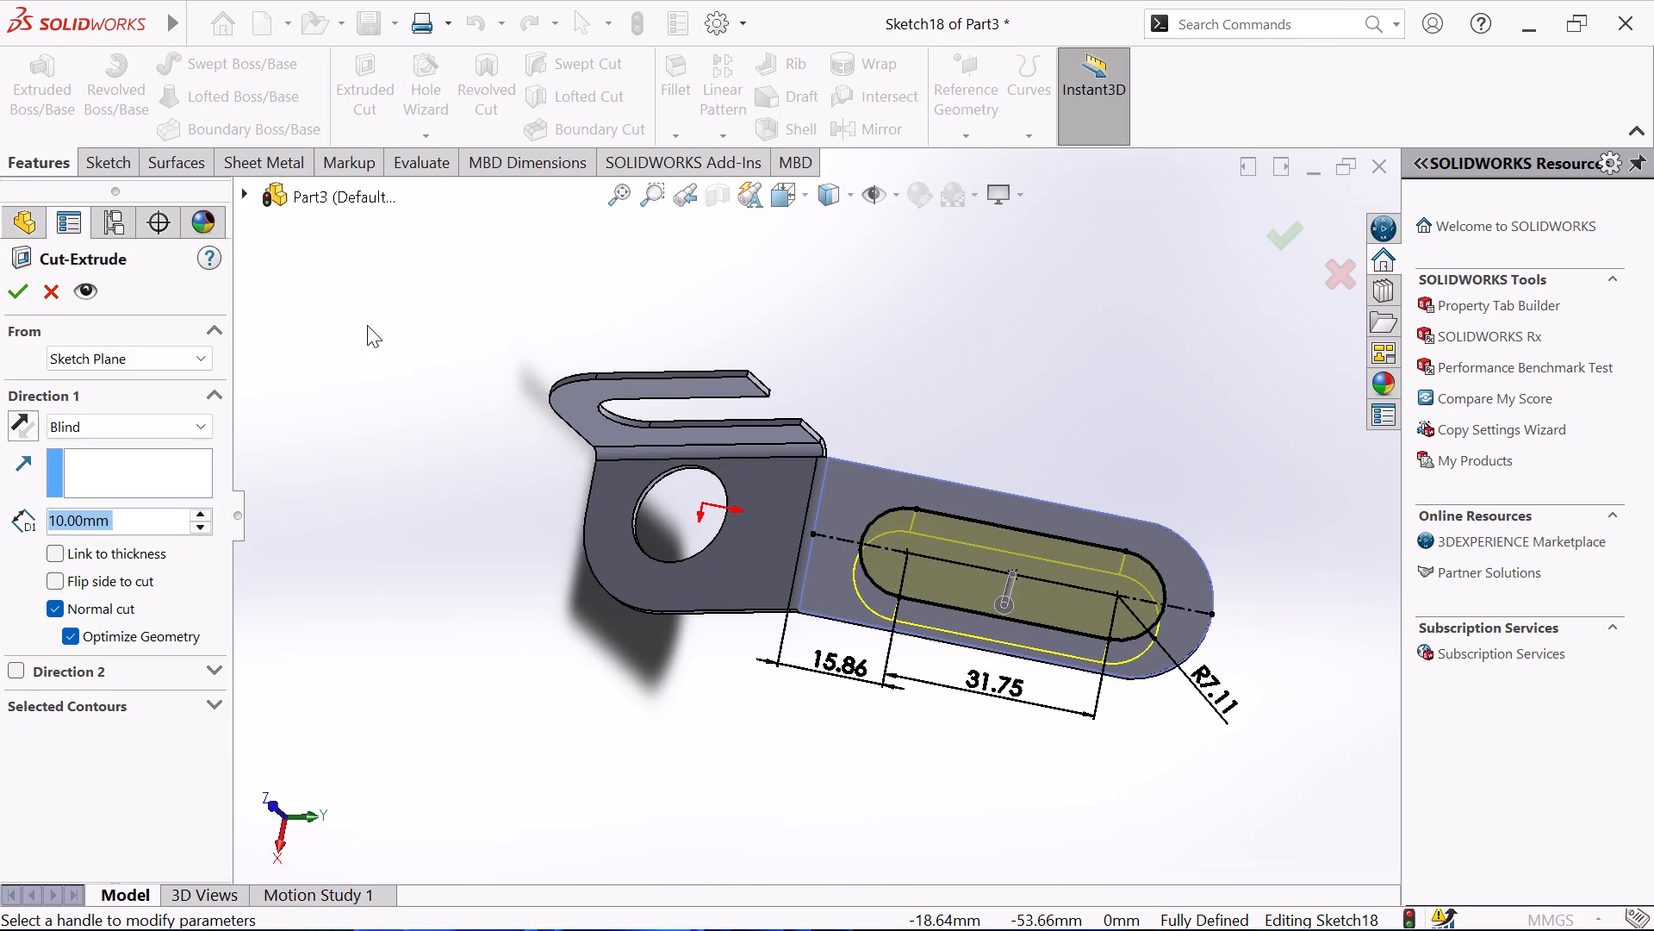
pyautogui.click(19, 297)
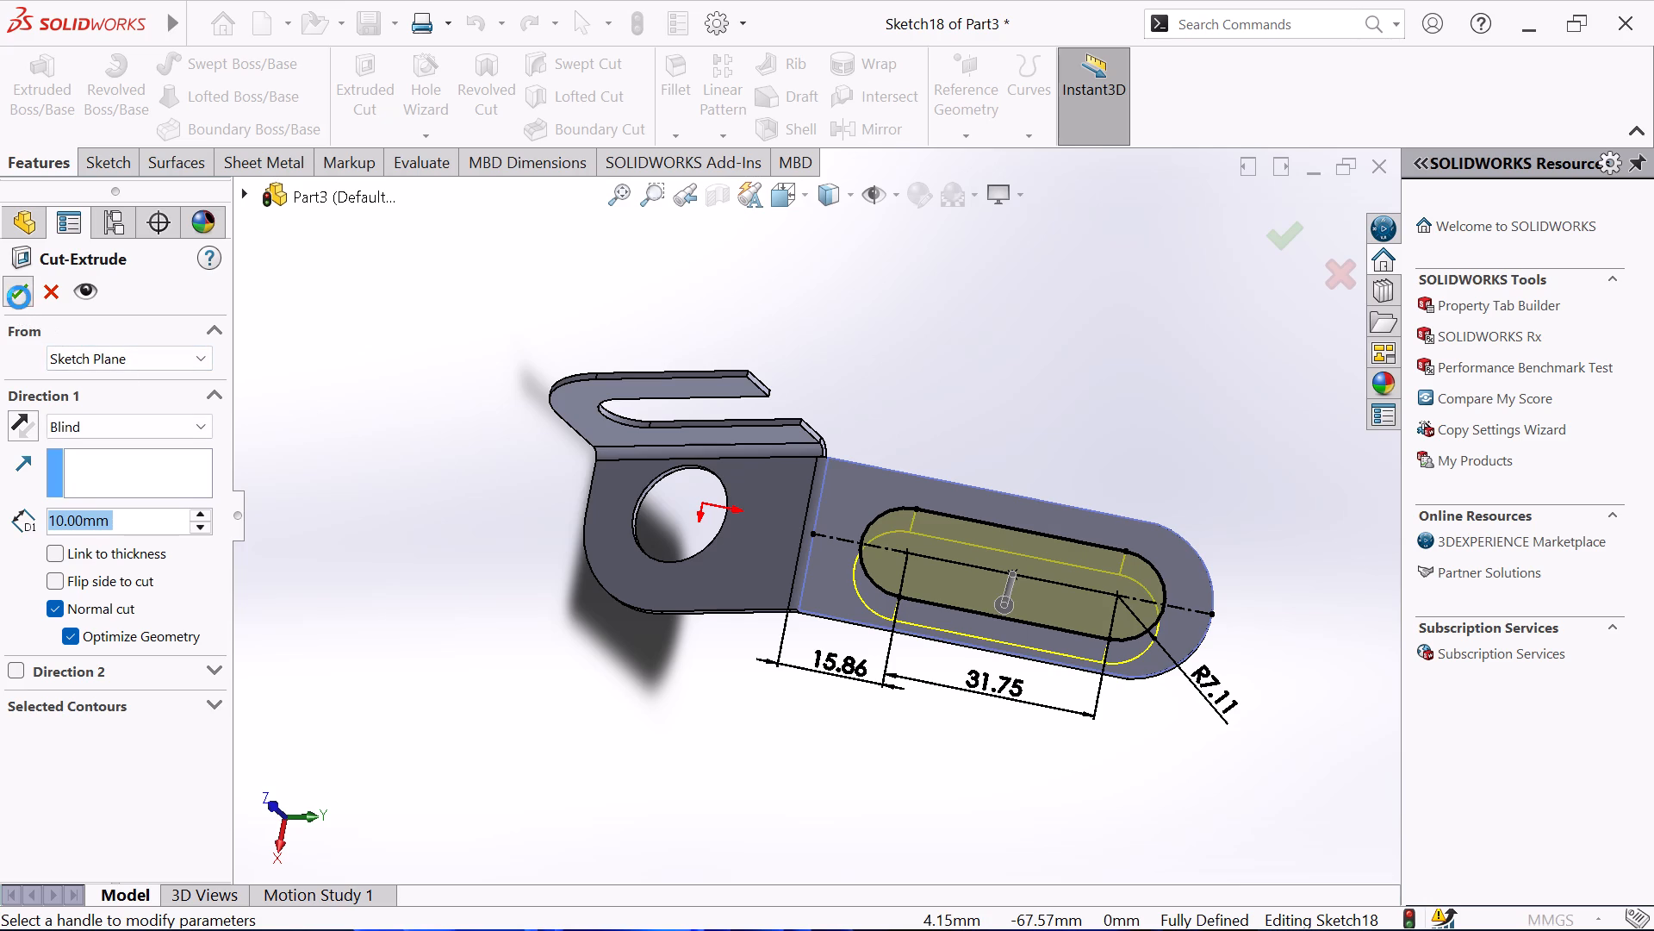
pyautogui.click(475, 580)
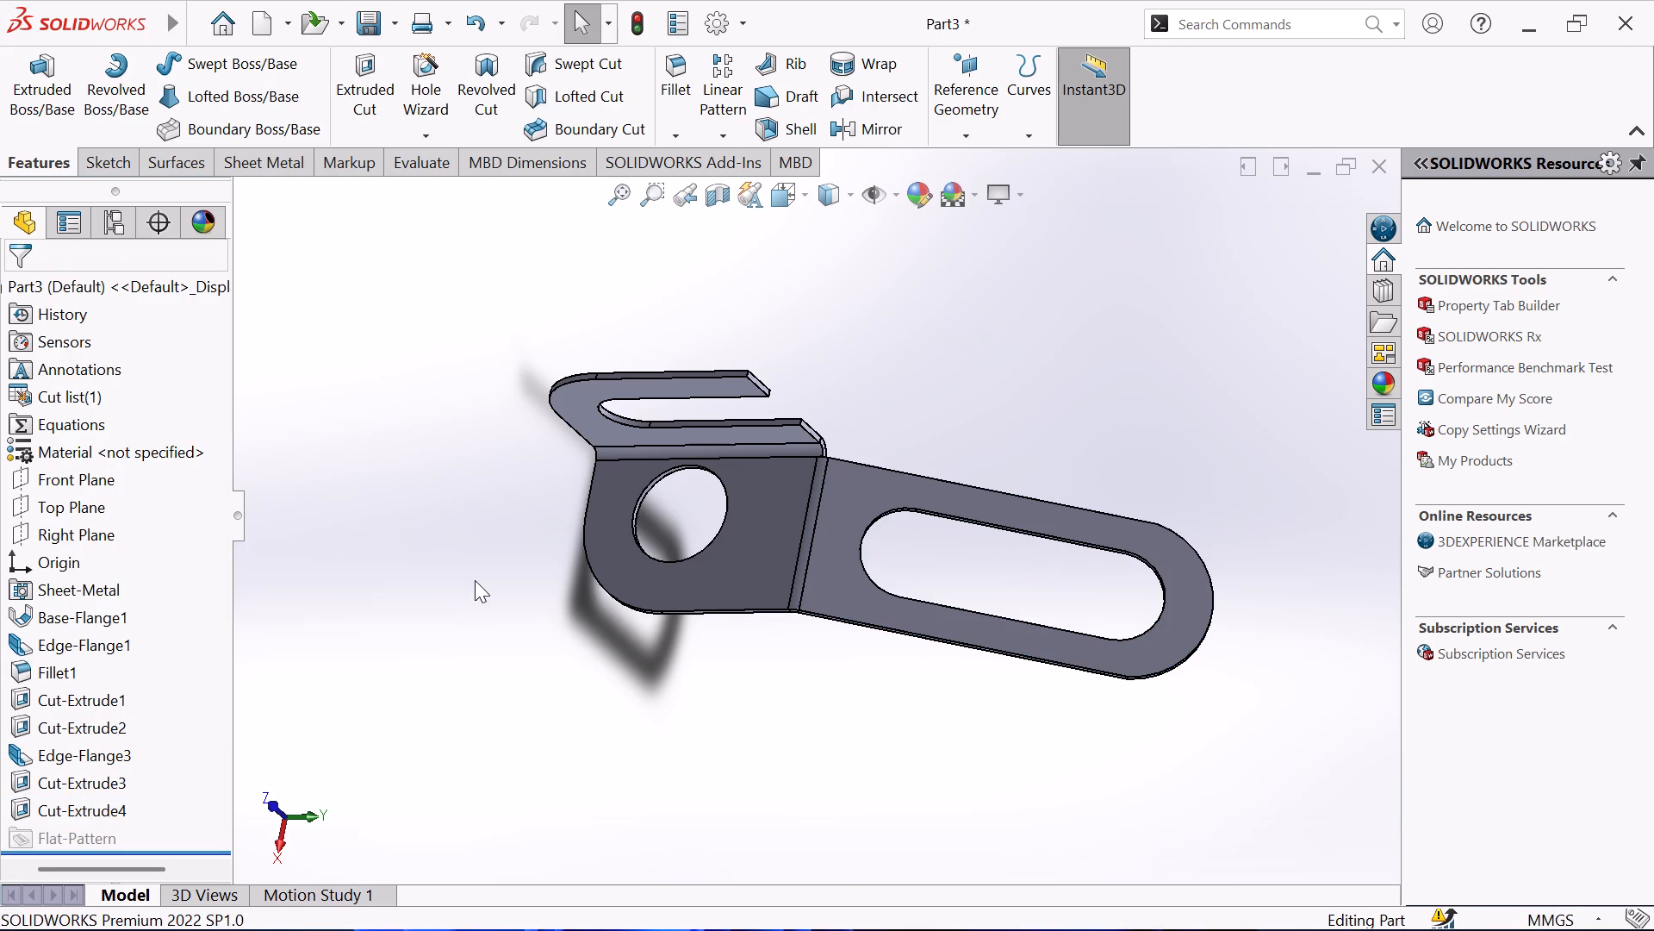
# Open a new sketch on the slotted face of the long angled flange.
pyautogui.moveTo(513, 528); pyautogui.dragTo(552, 453, button='middle')
pyautogui.scroll(-1, 1165, 579)
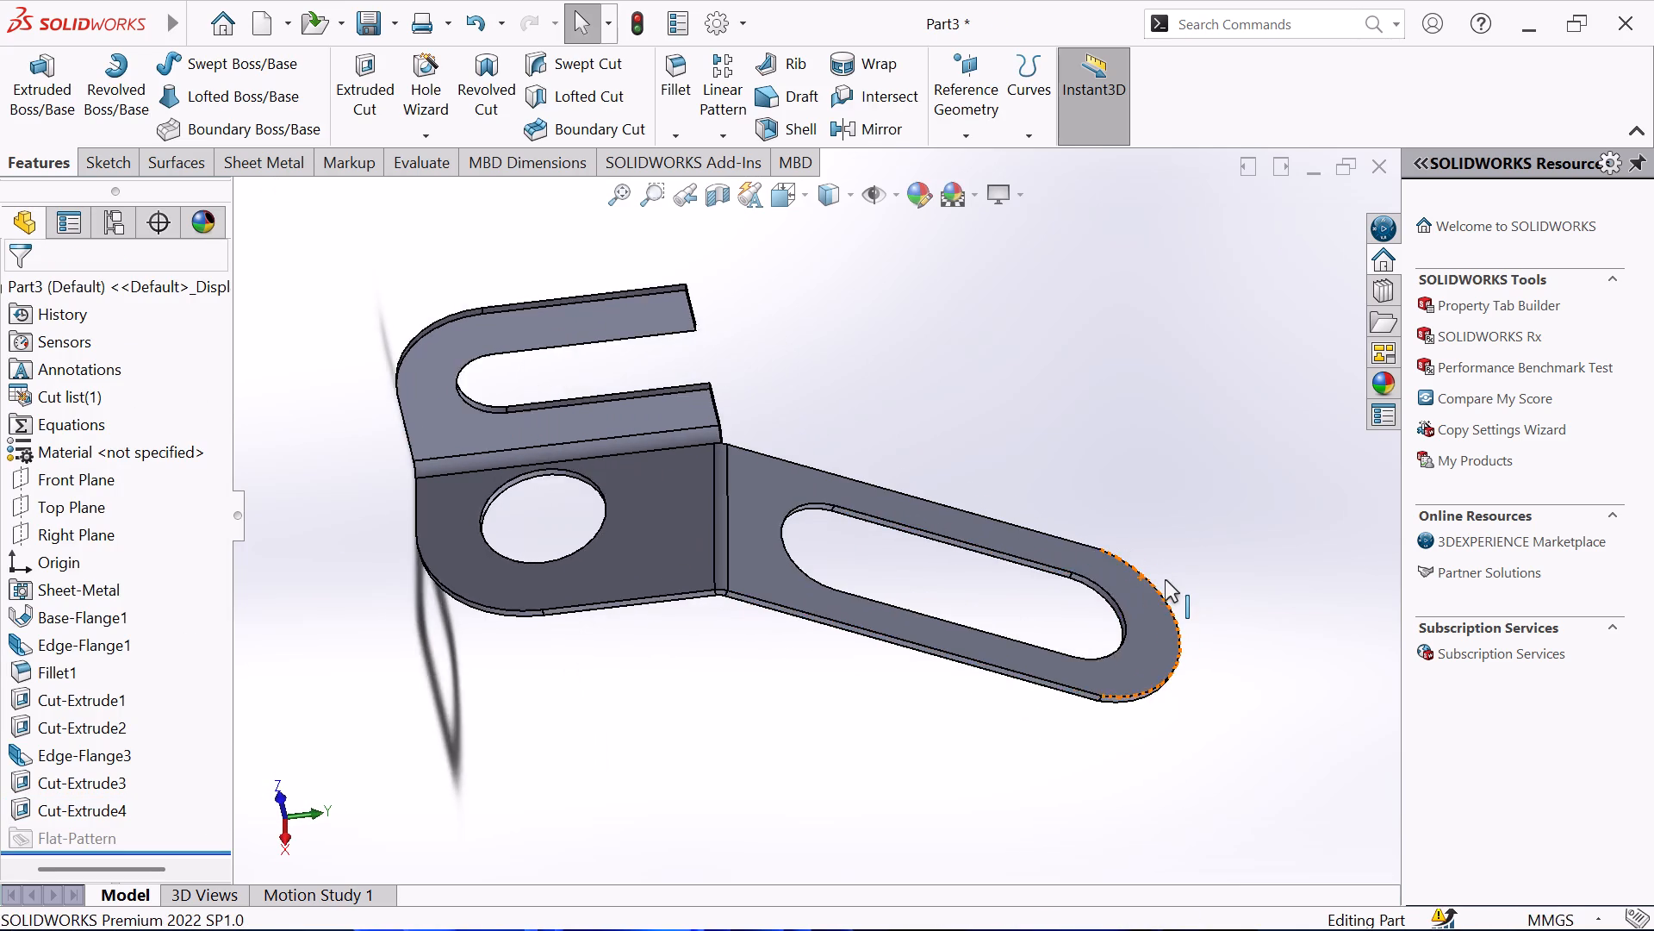
pyautogui.scroll(-1, 1165, 579)
pyautogui.moveTo(1105, 532); pyautogui.dragTo(1073, 552, button='middle')
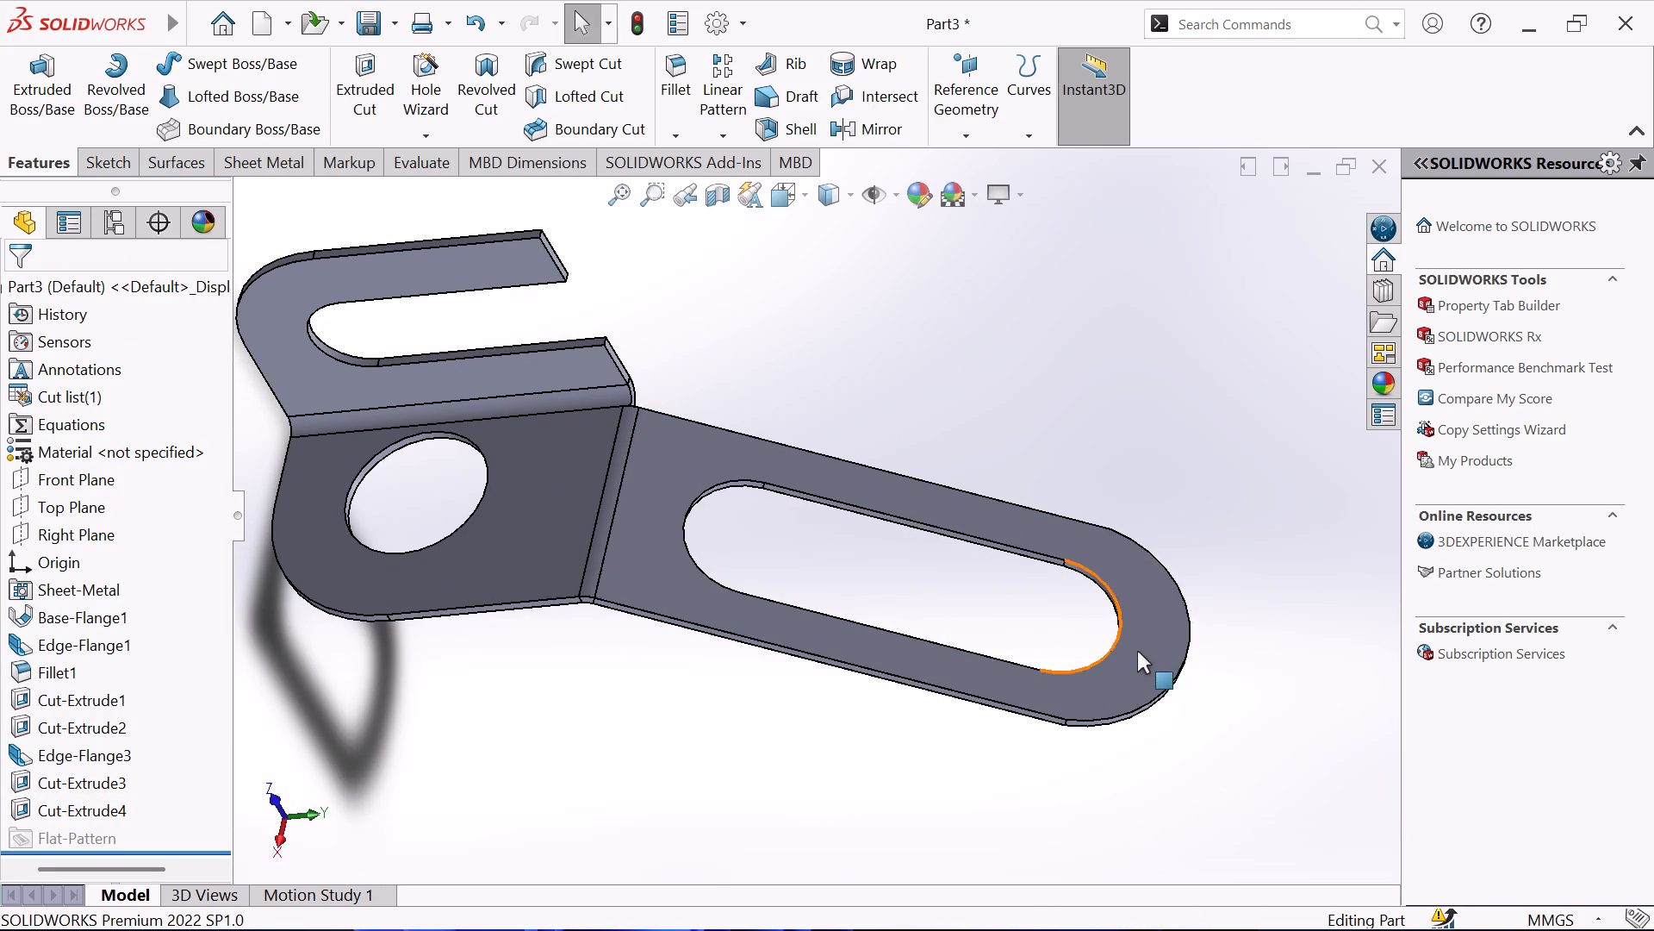
pyautogui.click(1137, 651)
pyautogui.click(1223, 602)
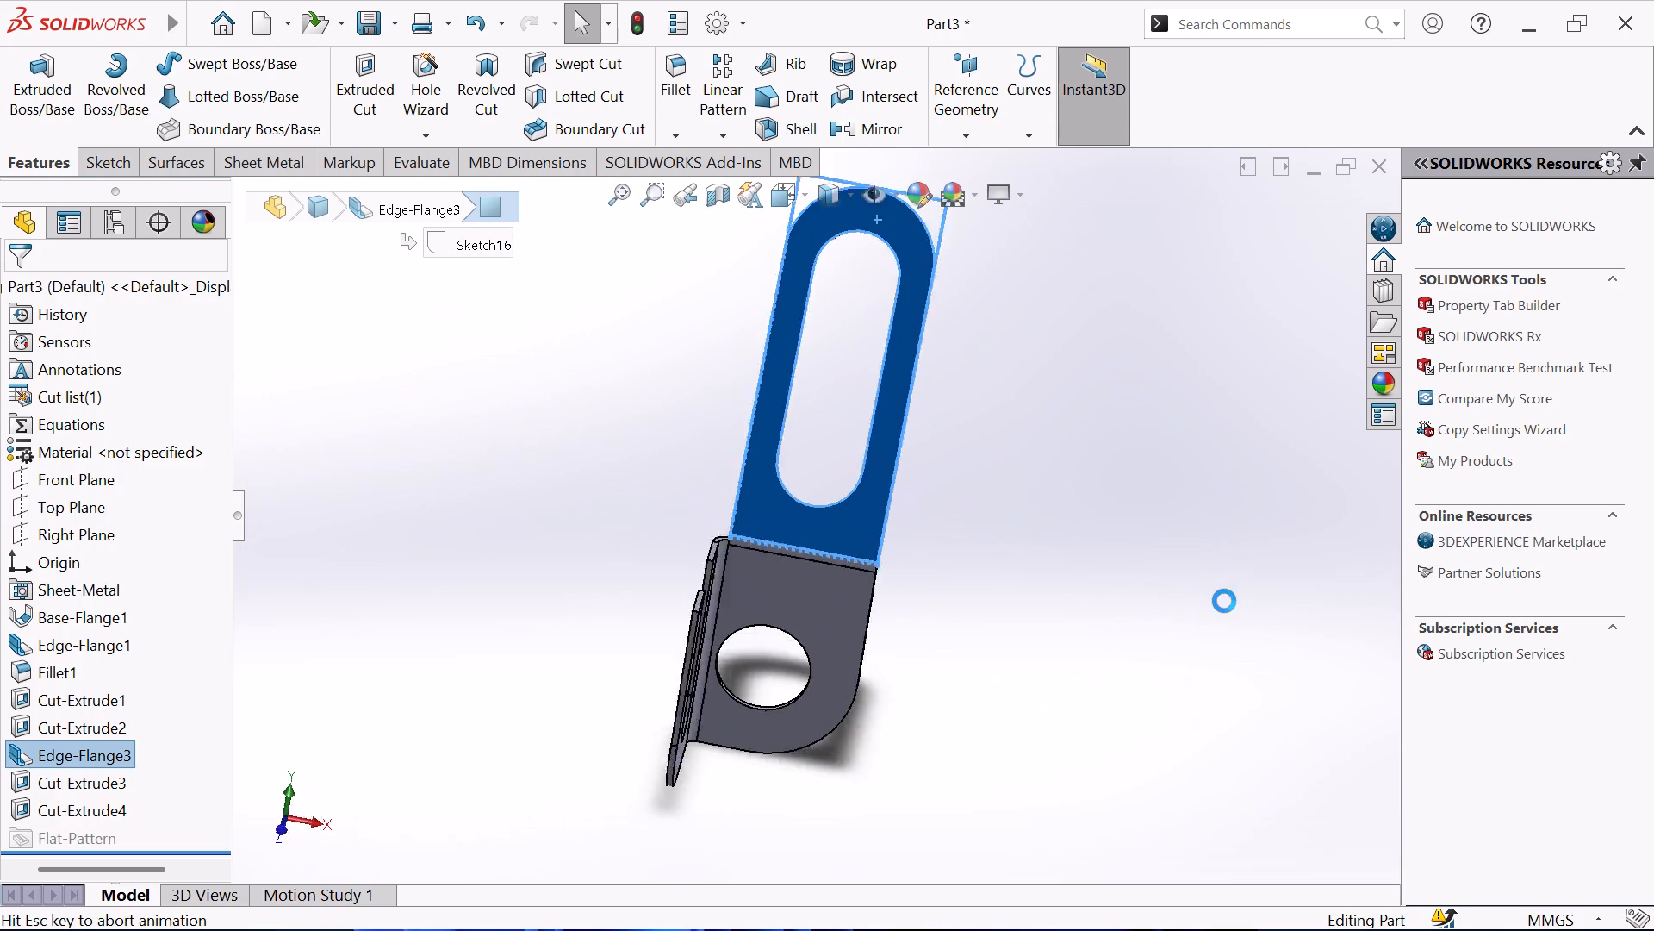
pyautogui.click(1157, 450)
pyautogui.scroll(1, 775, 201)
pyautogui.scroll(-1, 870, 240)
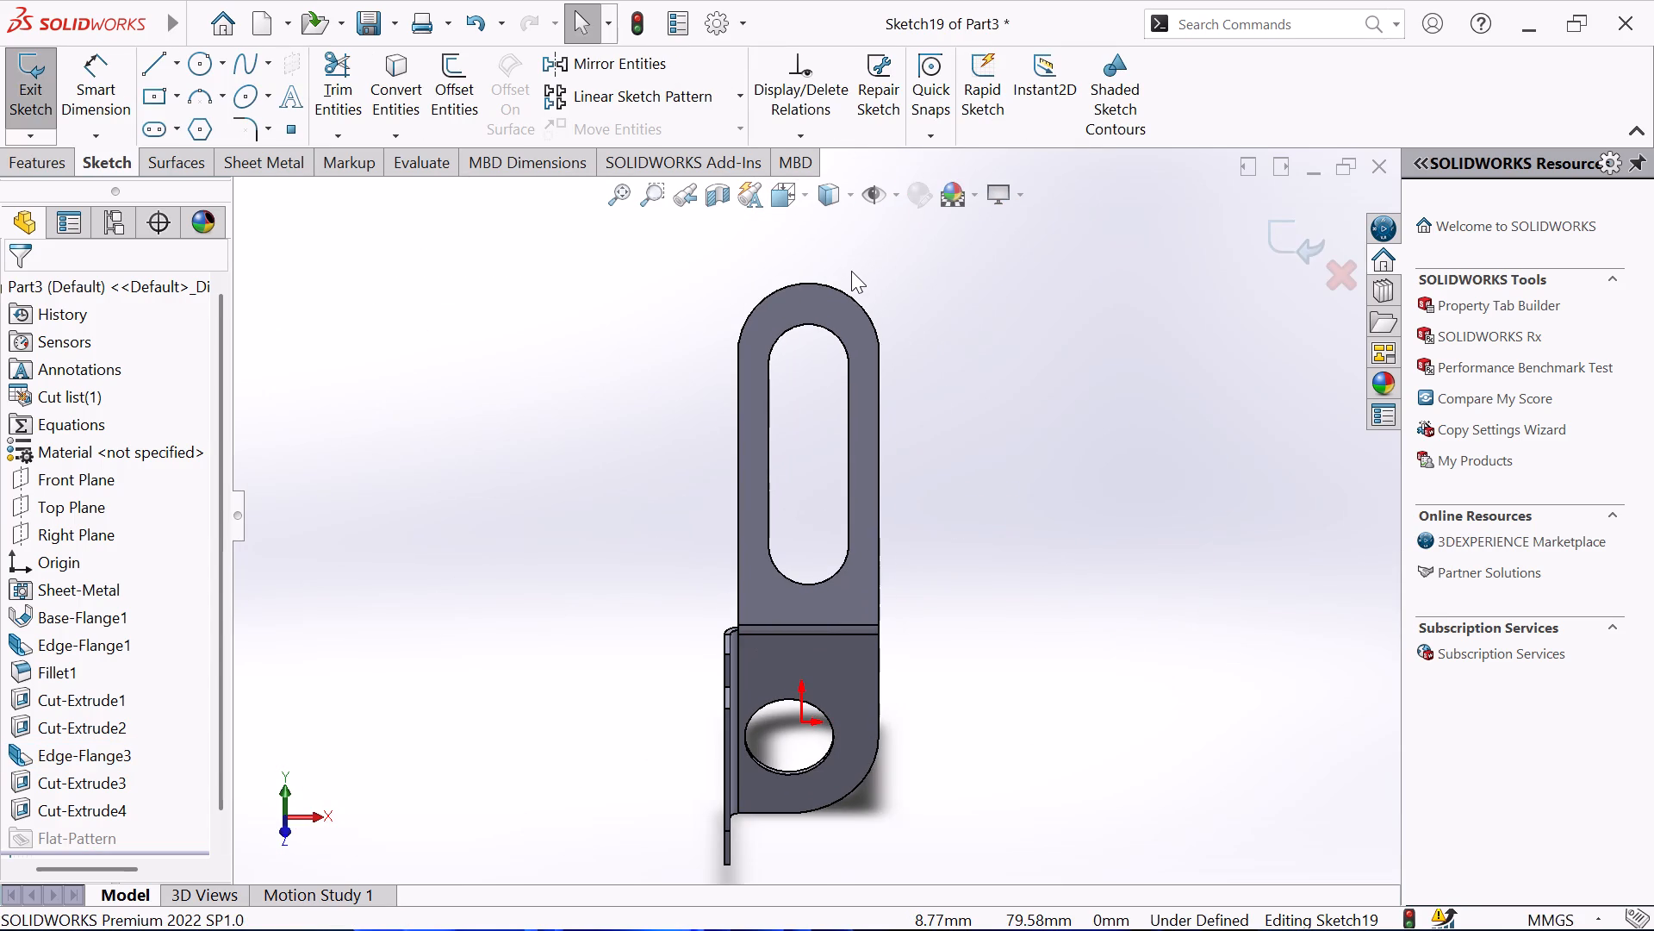
pyautogui.scroll(-1, 827, 263)
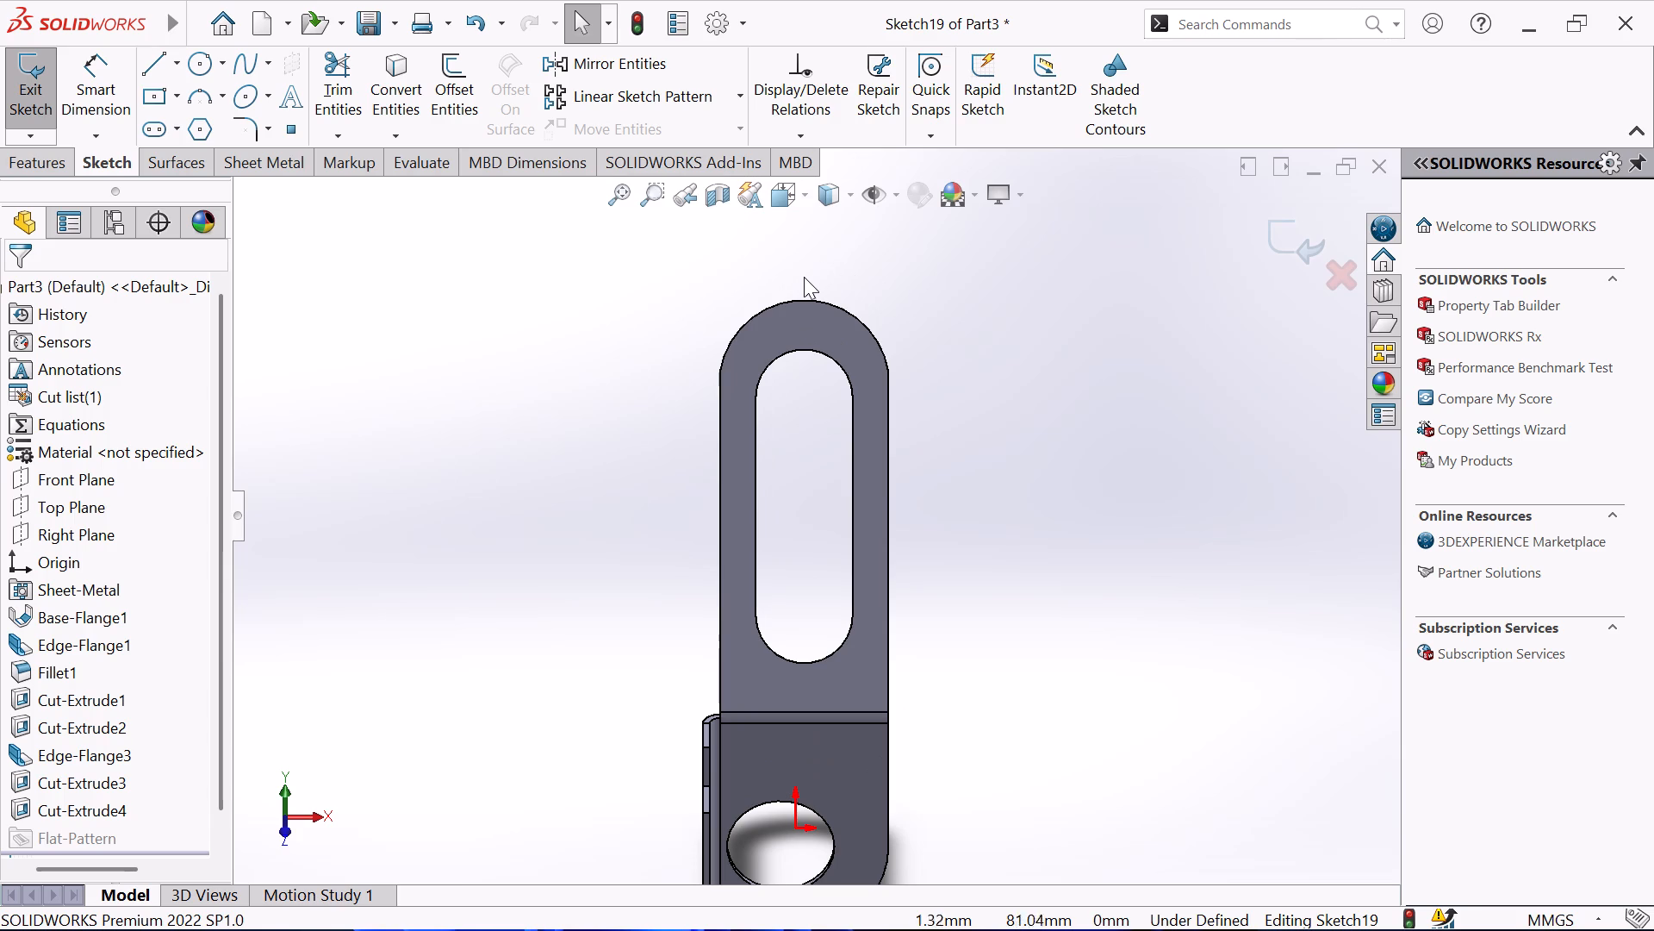
# Sketch a vertical centerline from above the flange's rounded end down to about the middle of the slot.
pyautogui.click(179, 66)
pyautogui.click(164, 131)
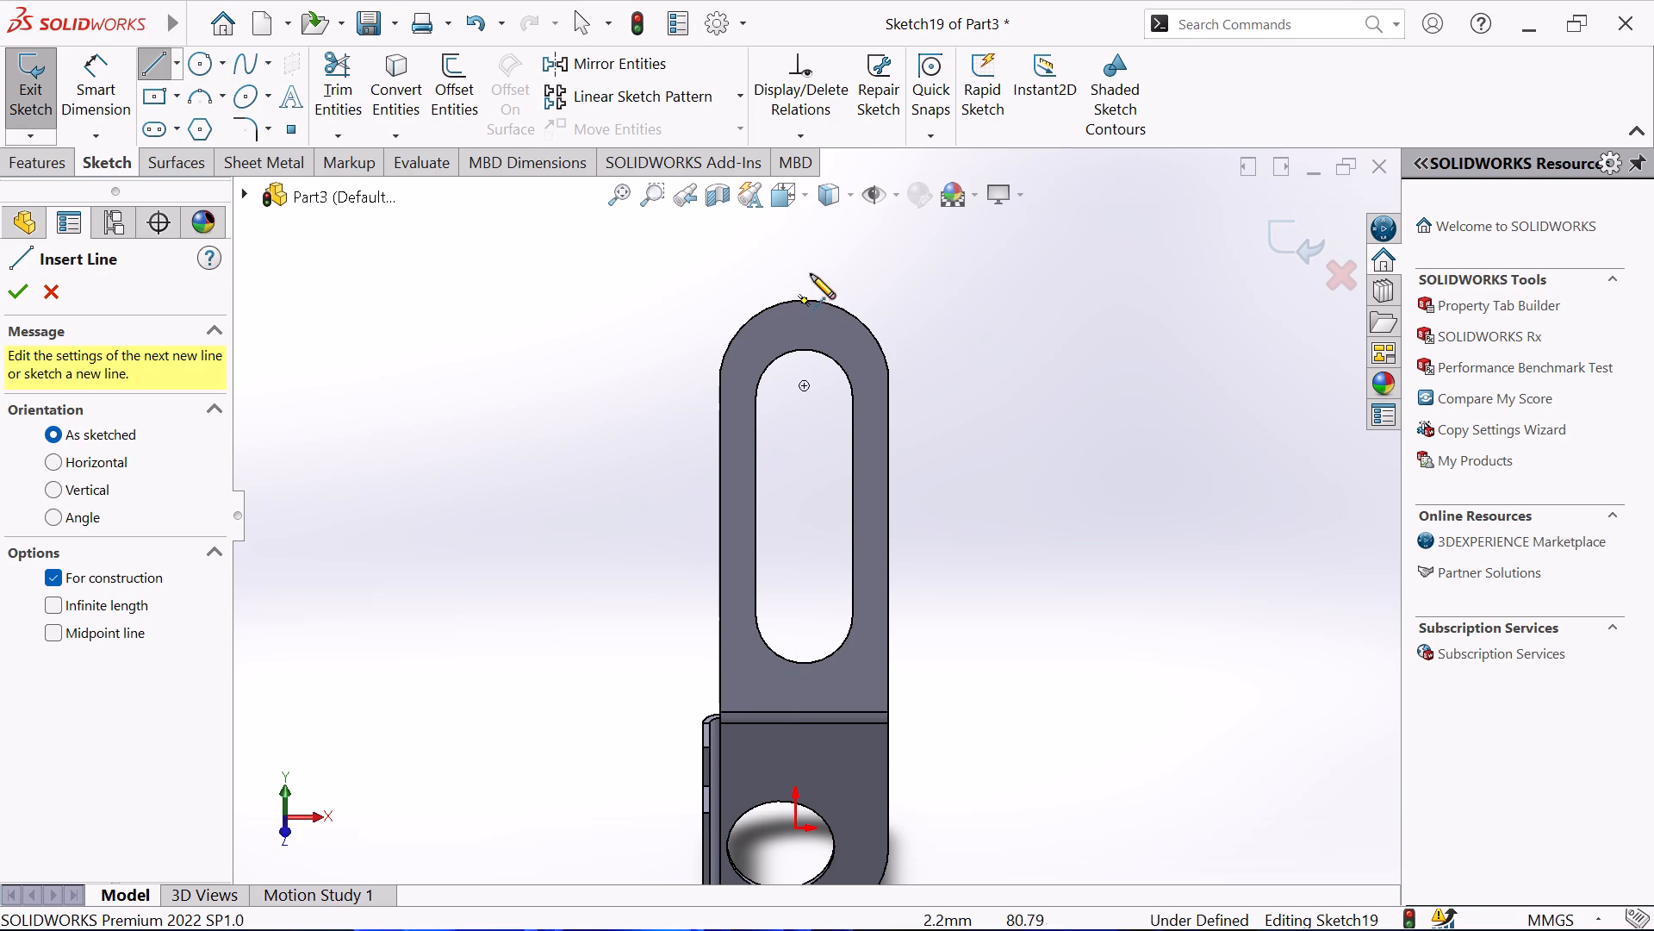
pyautogui.click(805, 243)
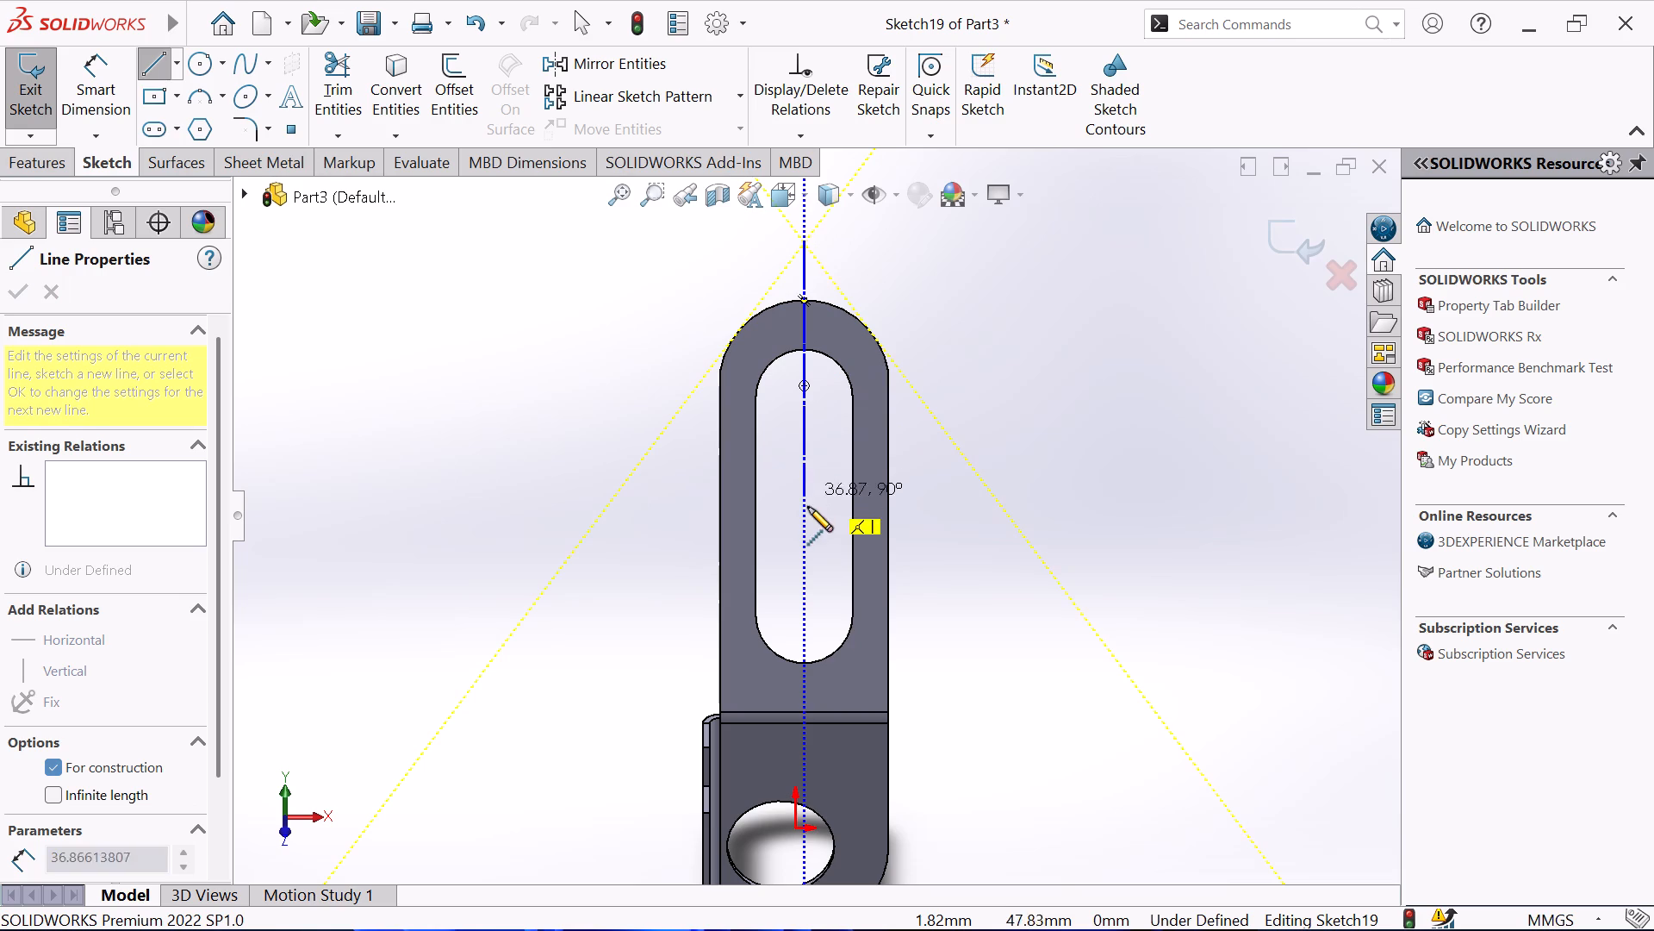
pyautogui.click(808, 530)
pyautogui.rightClick(1044, 418)
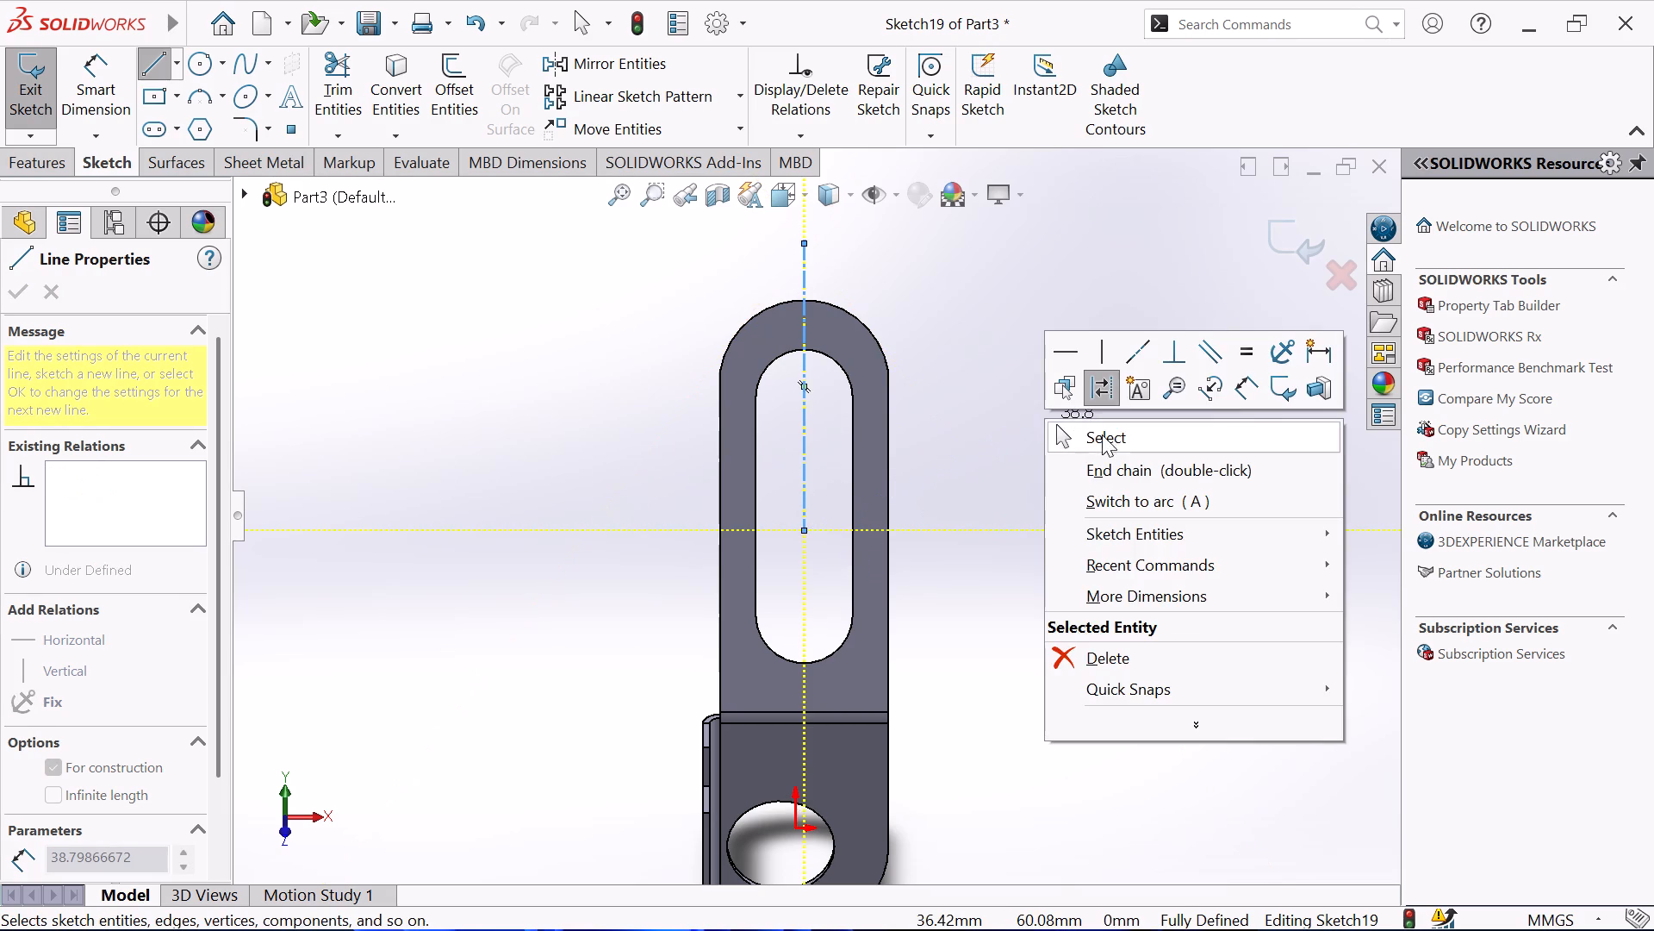
pyautogui.click(1110, 435)
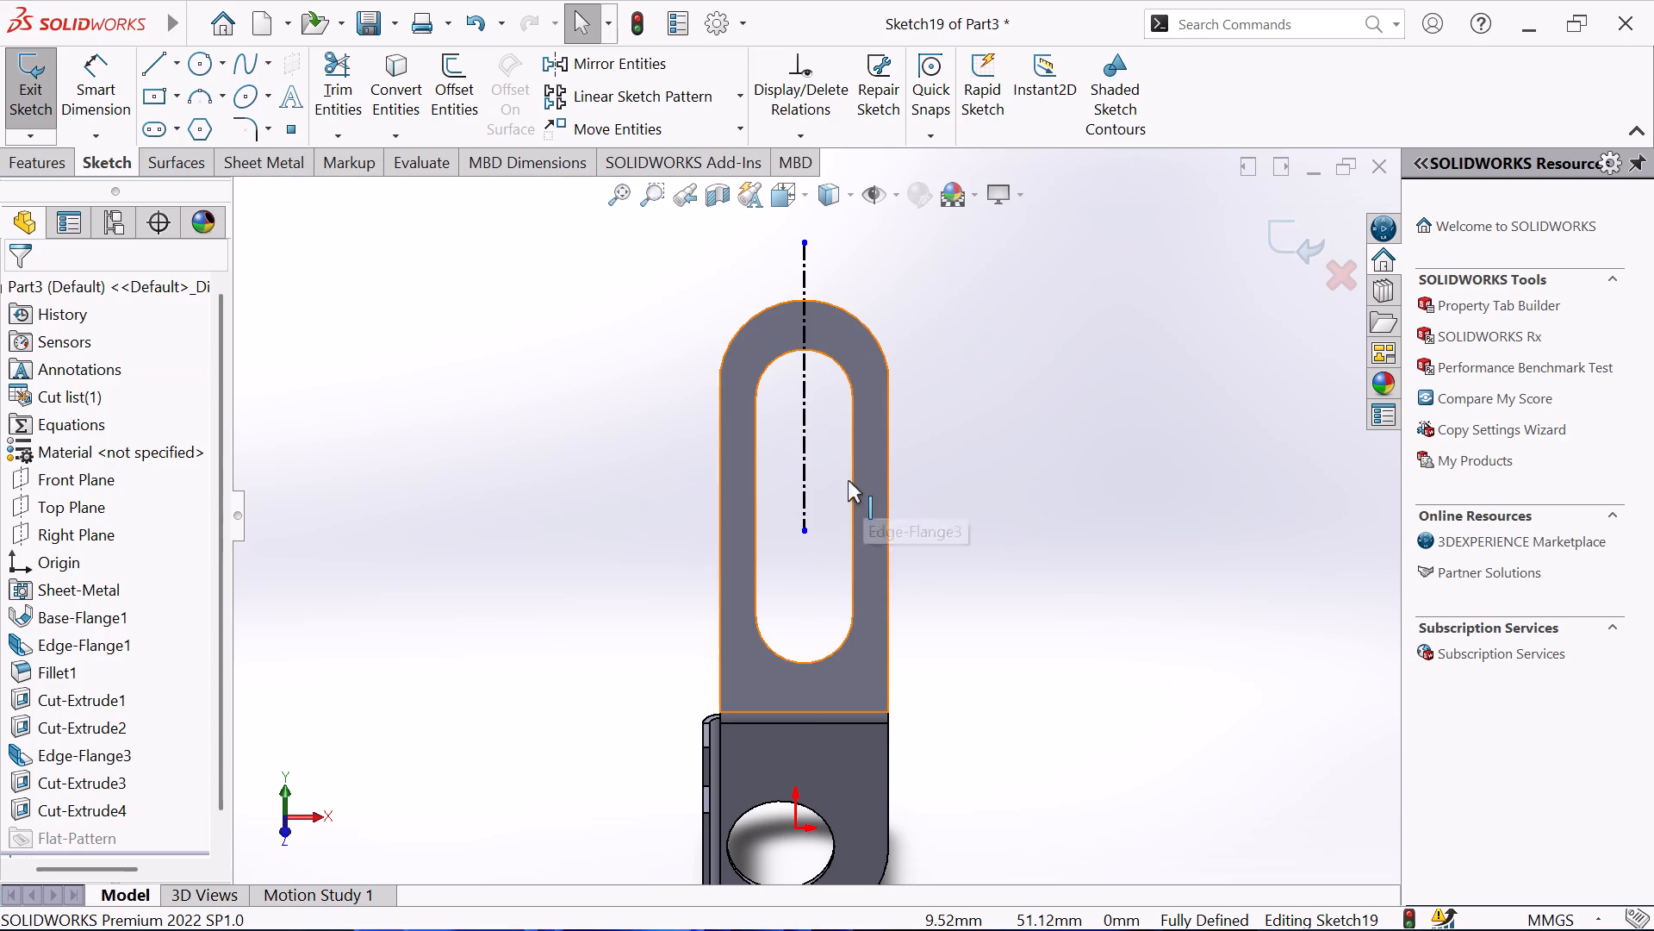
# Offset the vertical centerline 1.5 mm bi-directionally, without cap ends.
pyautogui.click(443, 91)
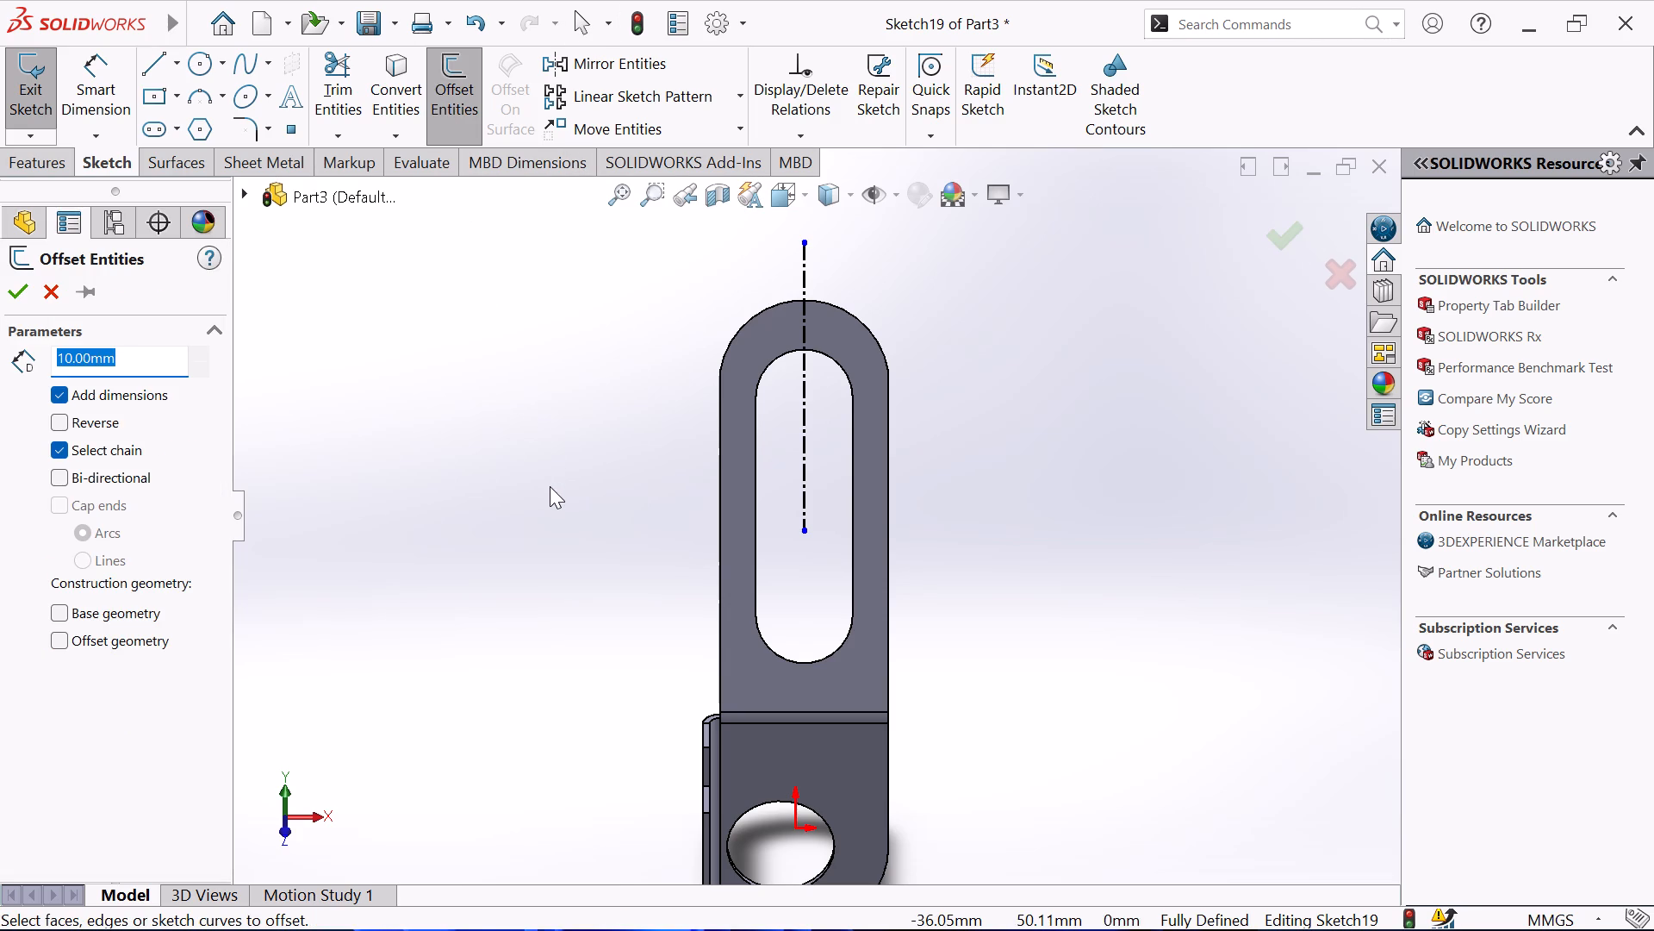
pyautogui.click(59, 478)
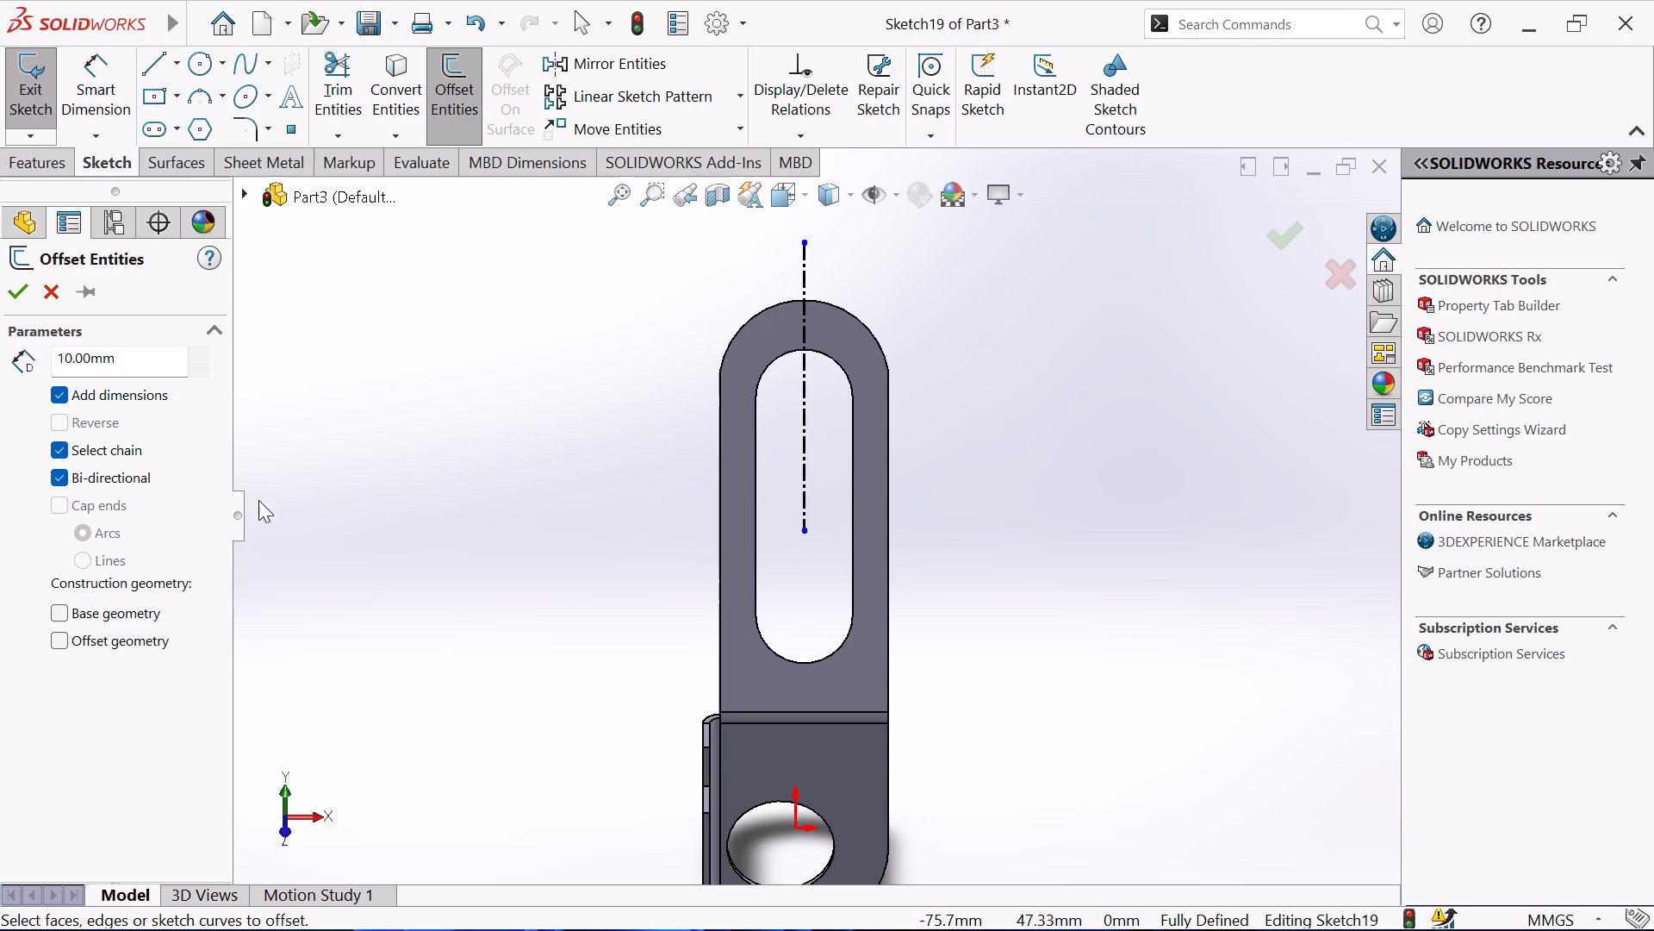
pyautogui.doubleClick(115, 359)
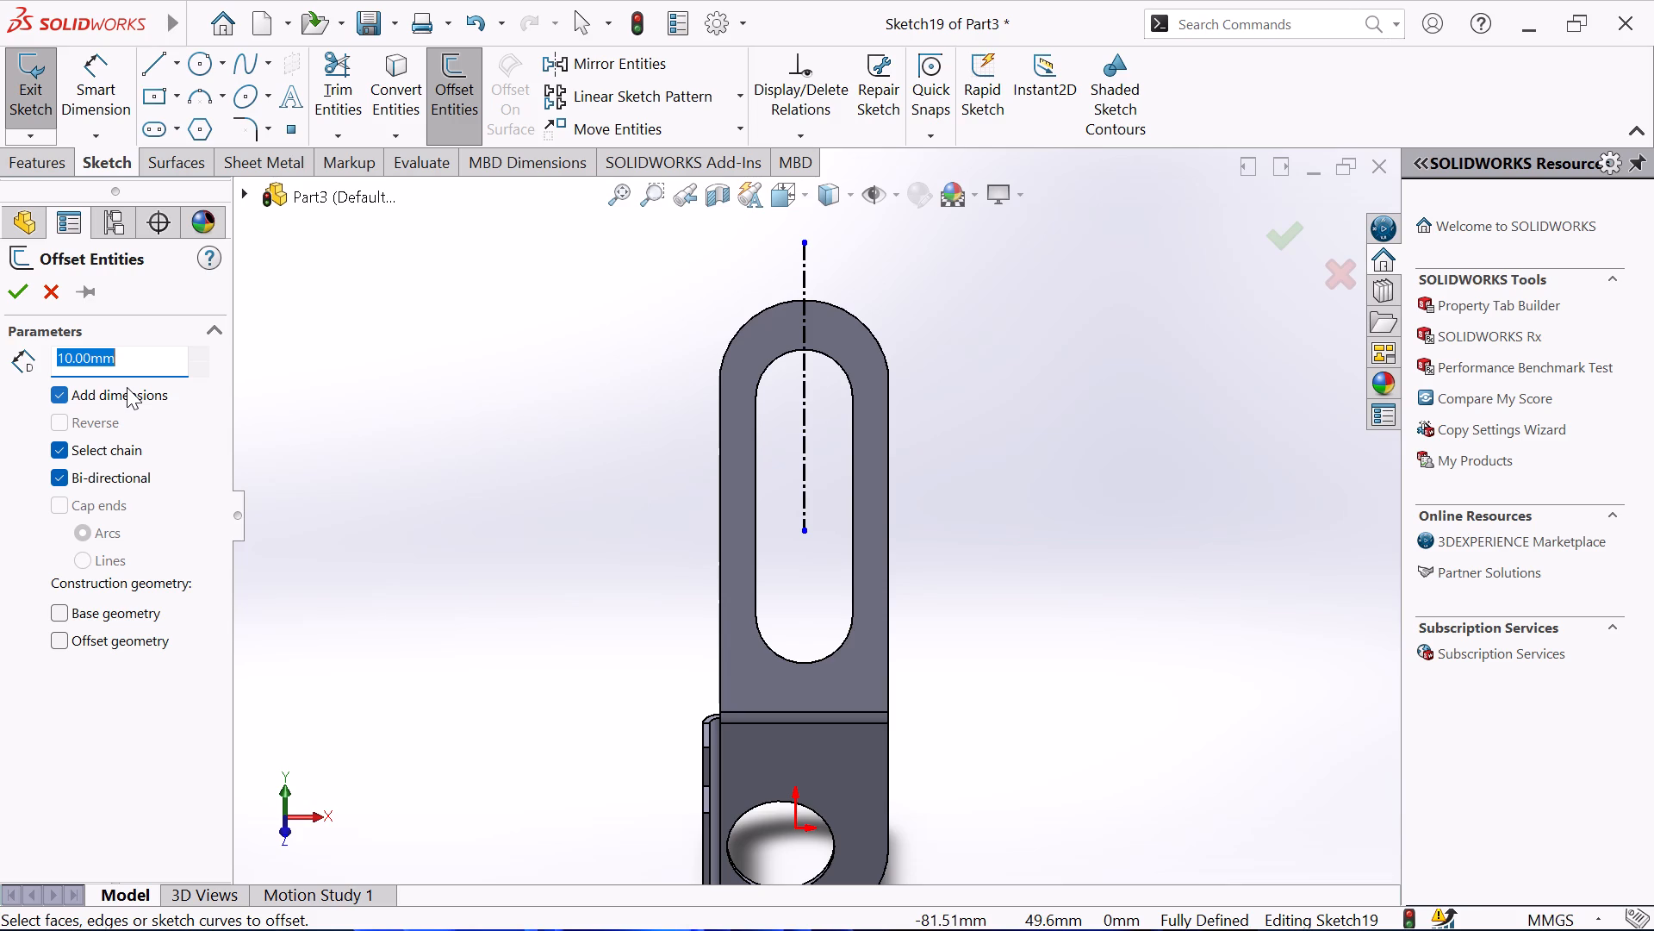
pyautogui.press('1')
pyautogui.press('.')
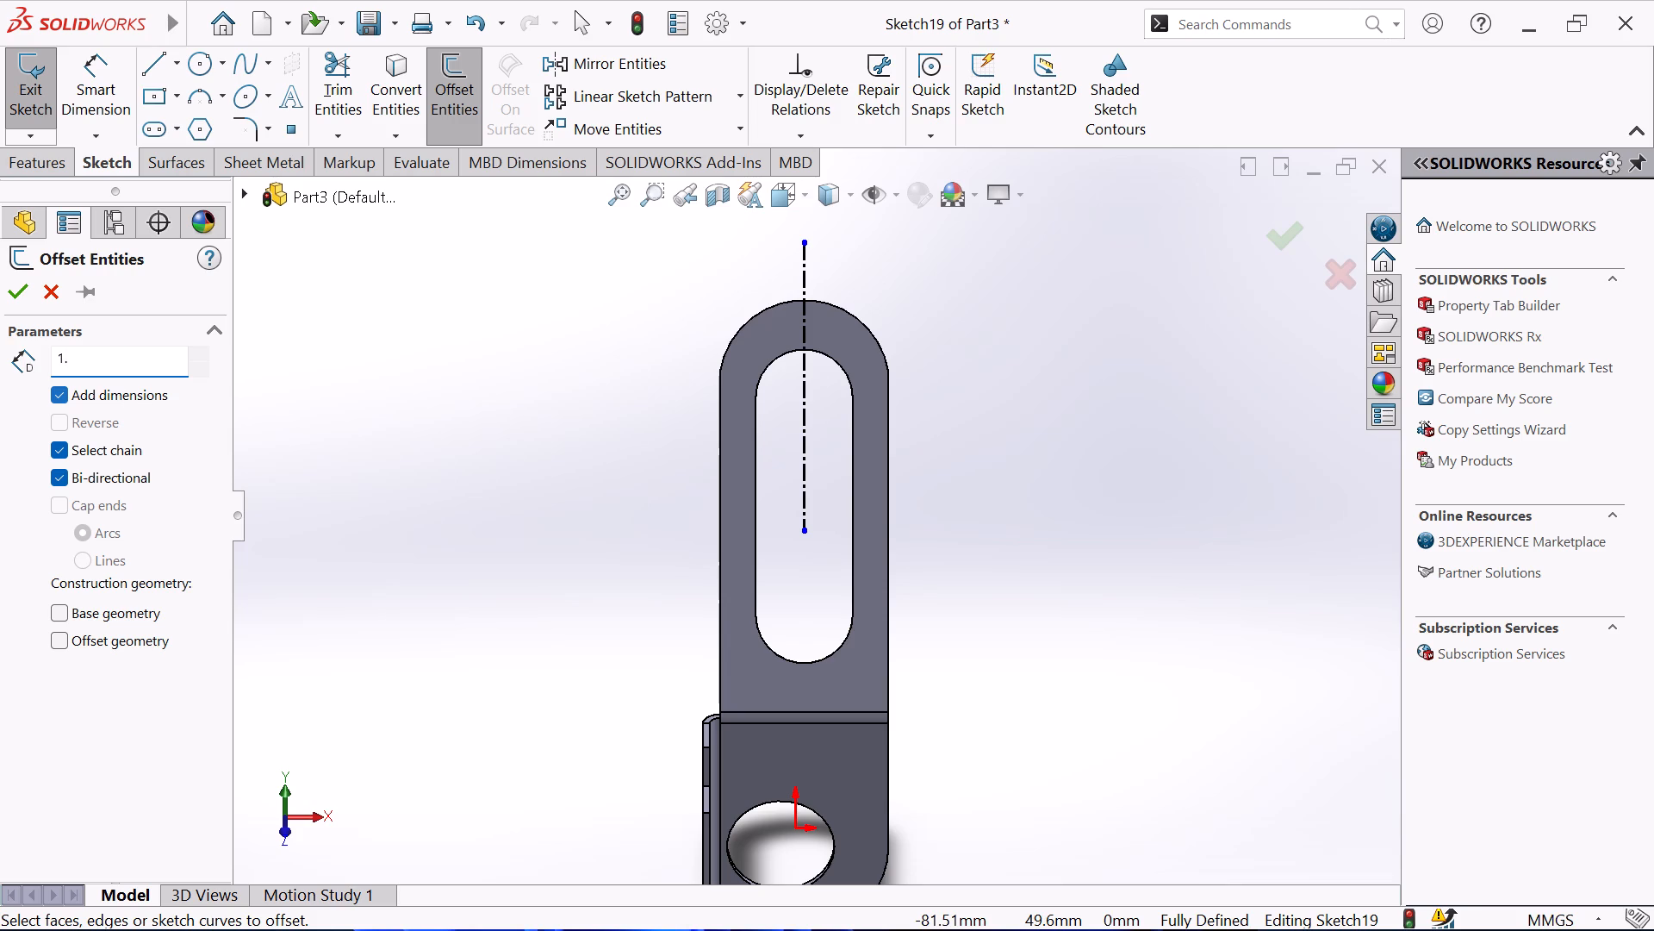
pyautogui.press('5')
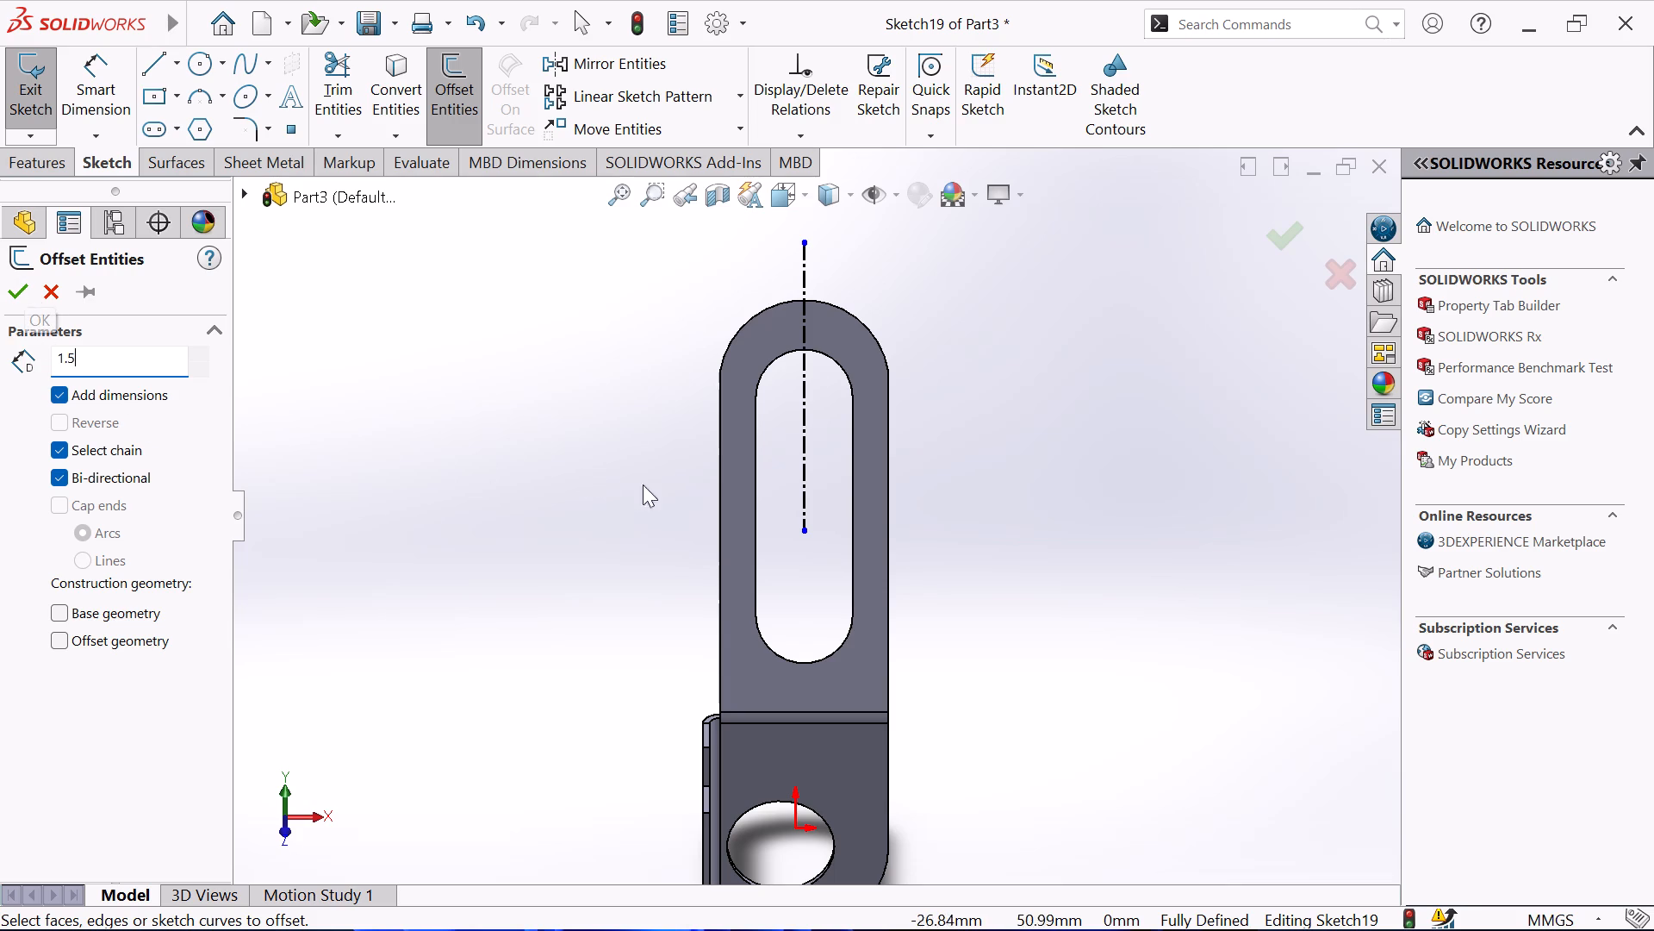
pyautogui.click(805, 416)
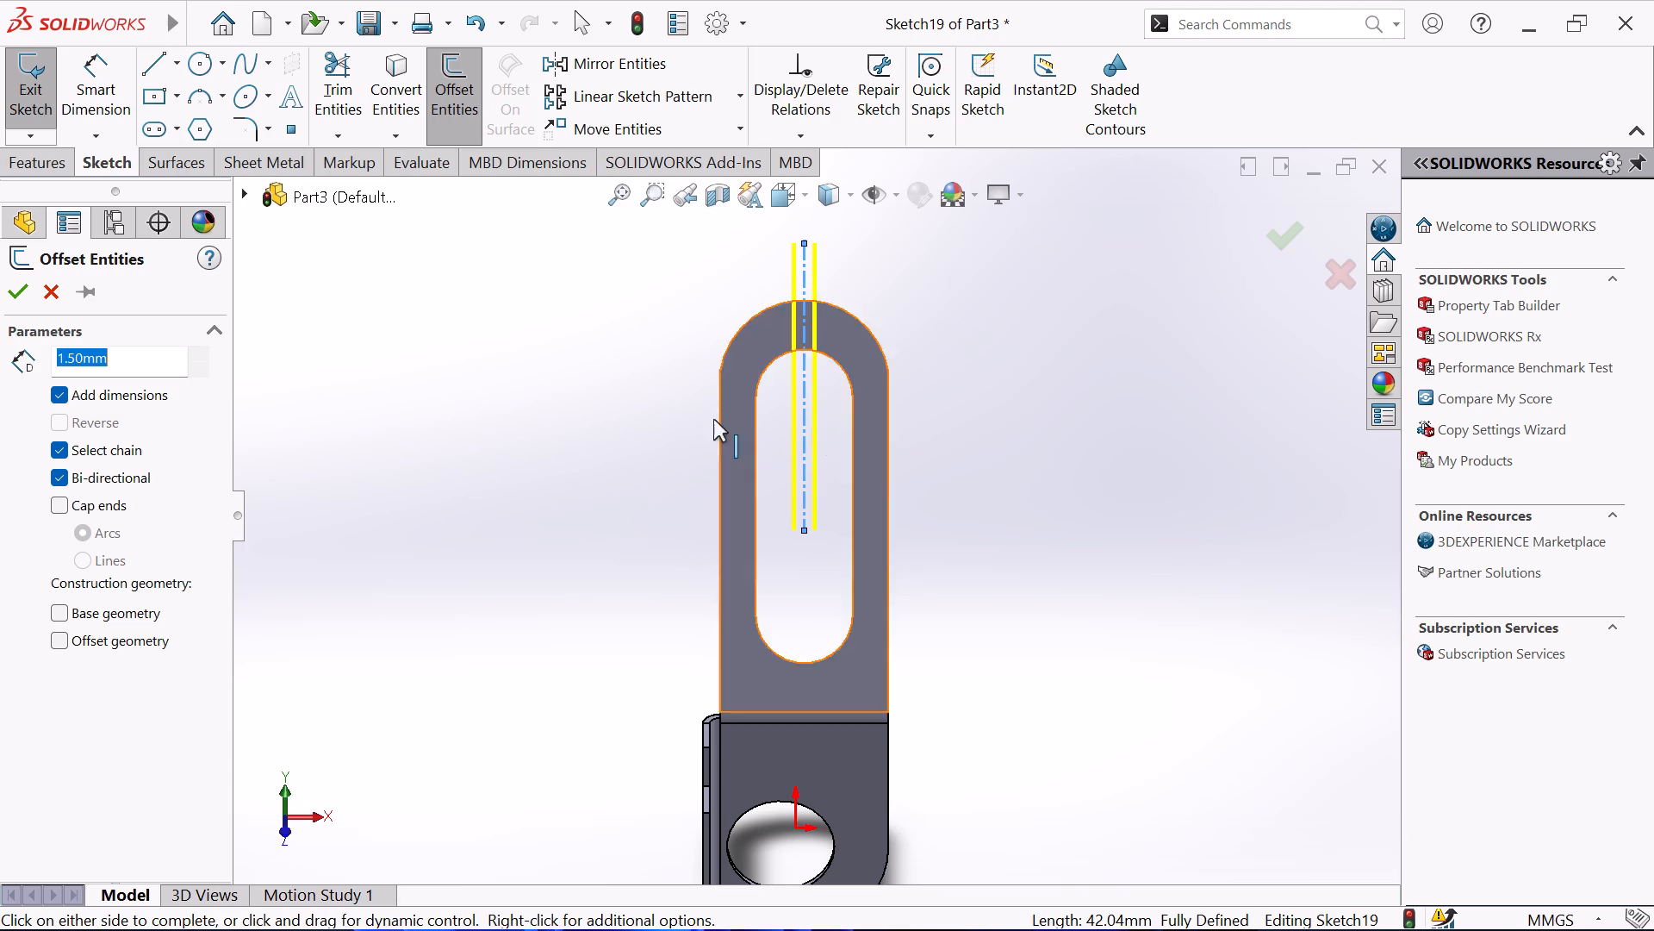
pyautogui.click(11, 291)
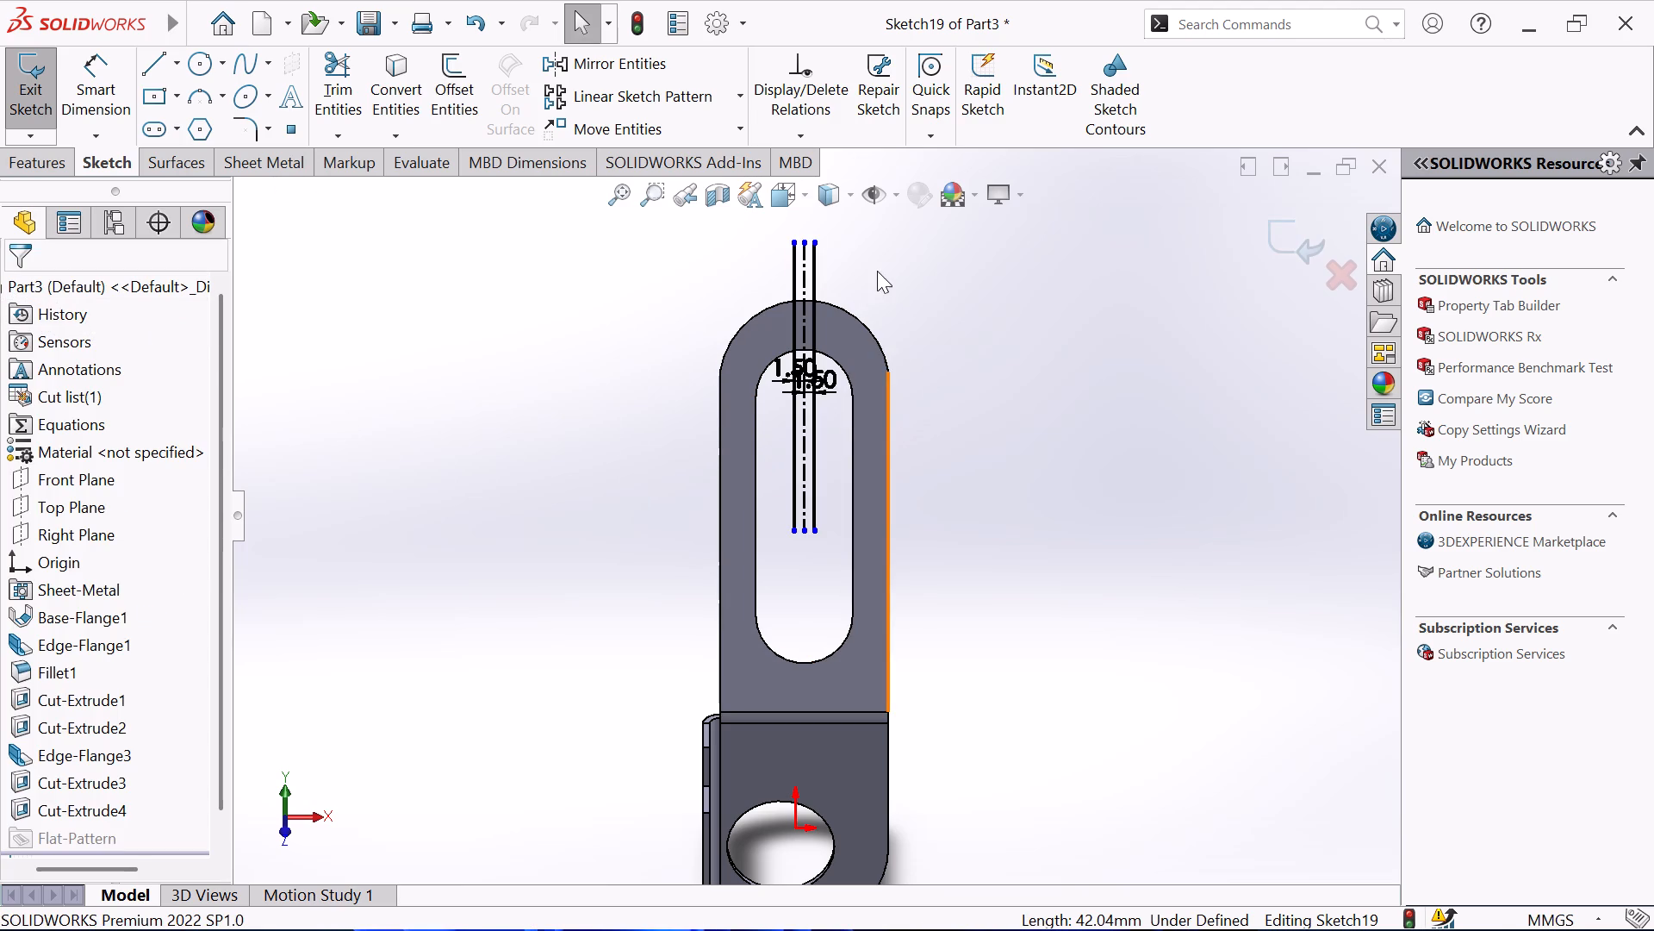
# Convert the flange's outer rounded end edge and the slot's upper arc edge into sketch entities.
pyautogui.scroll(-3, 874, 268)
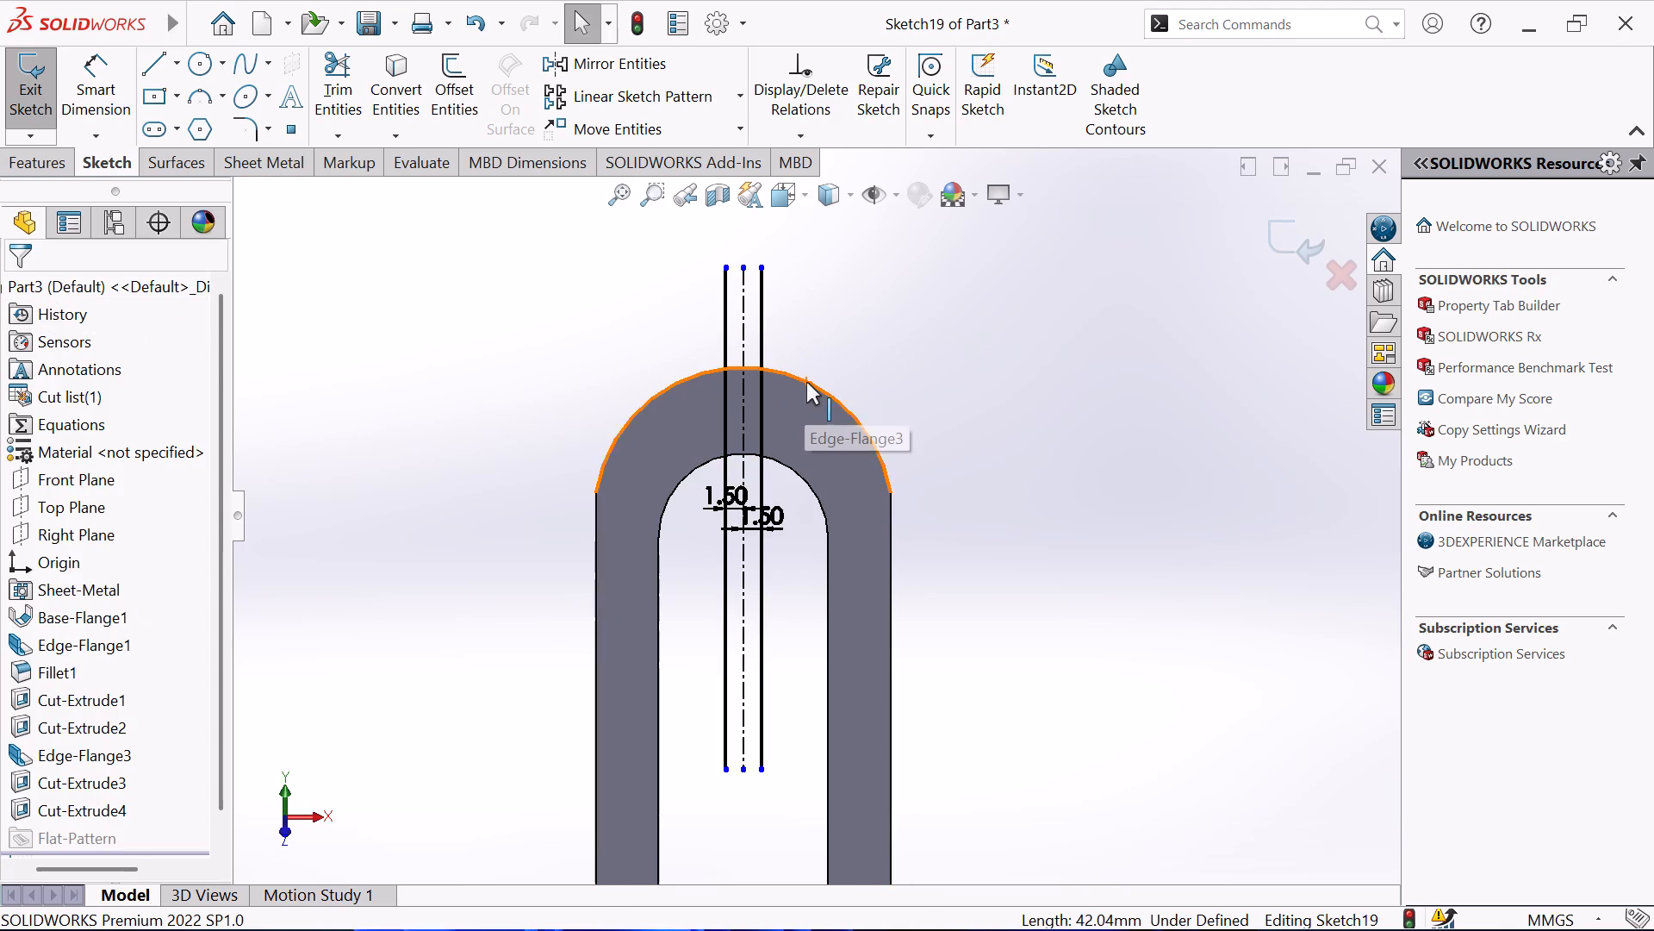
pyautogui.click(807, 380)
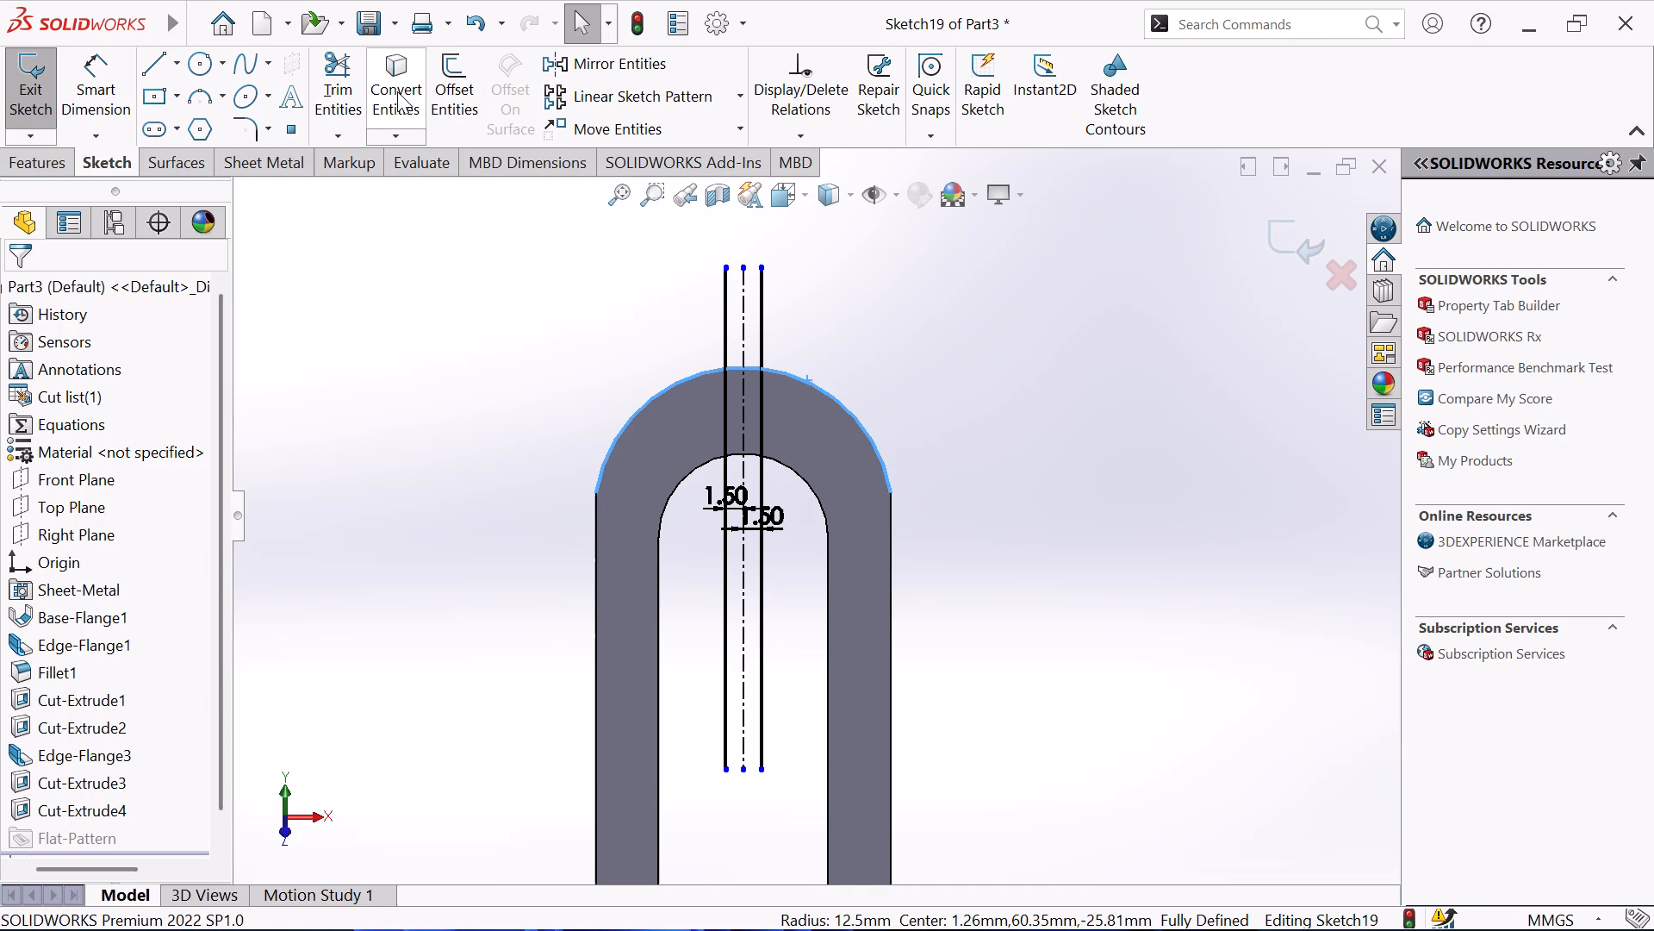
pyautogui.click(397, 92)
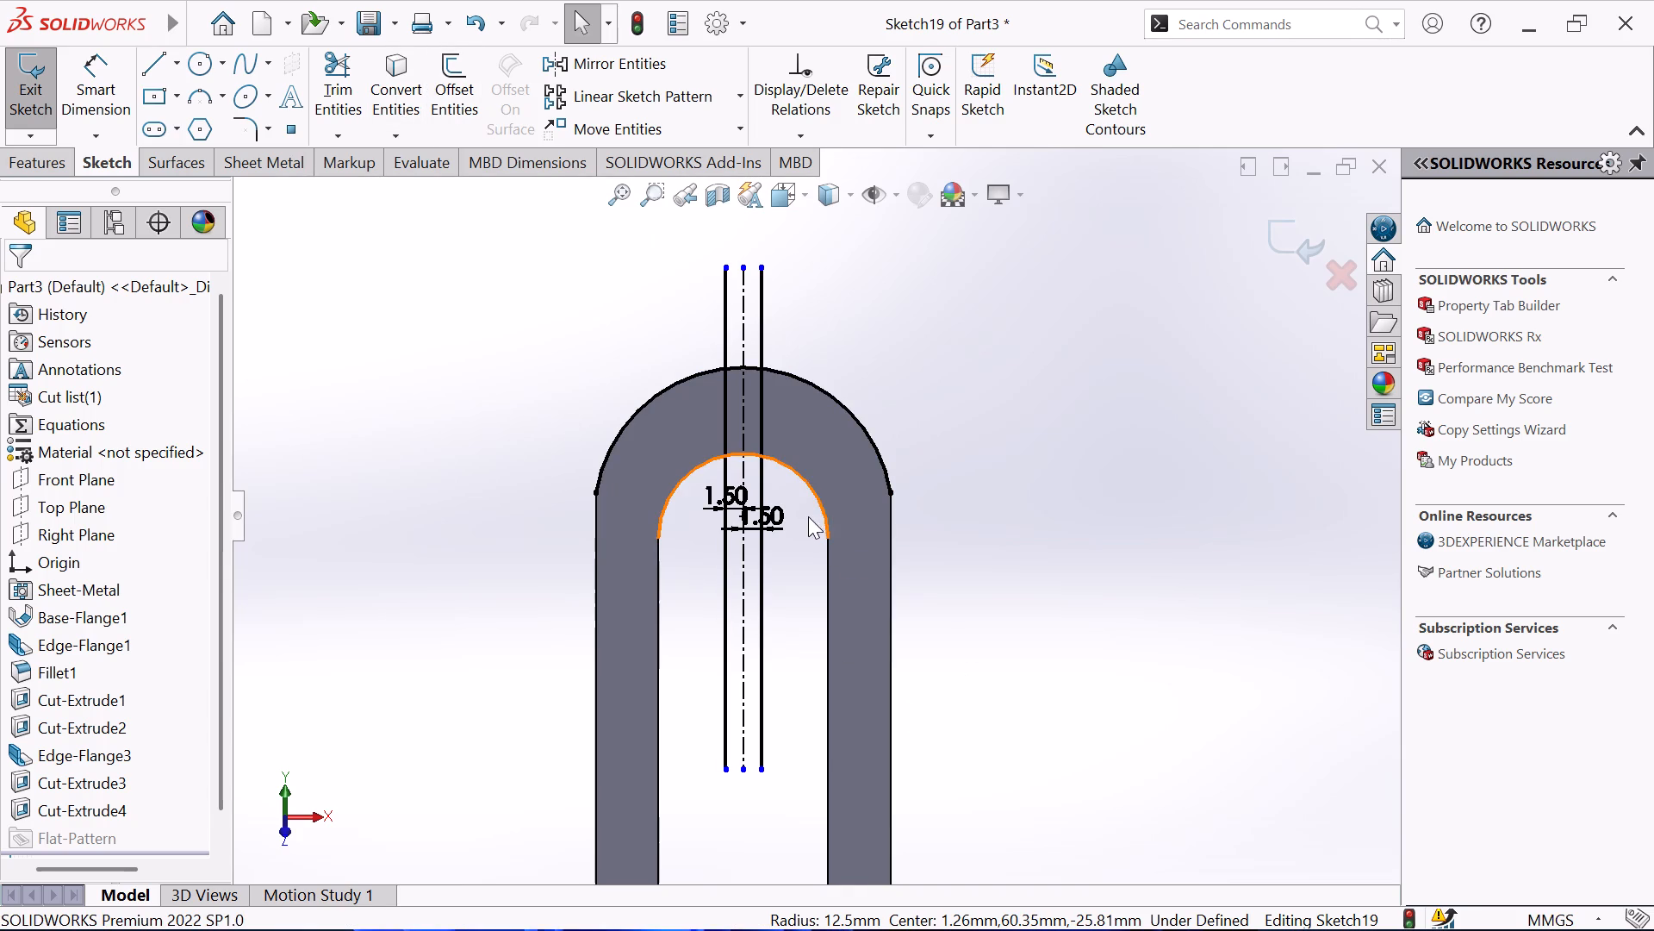
pyautogui.click(818, 494)
pyautogui.click(394, 96)
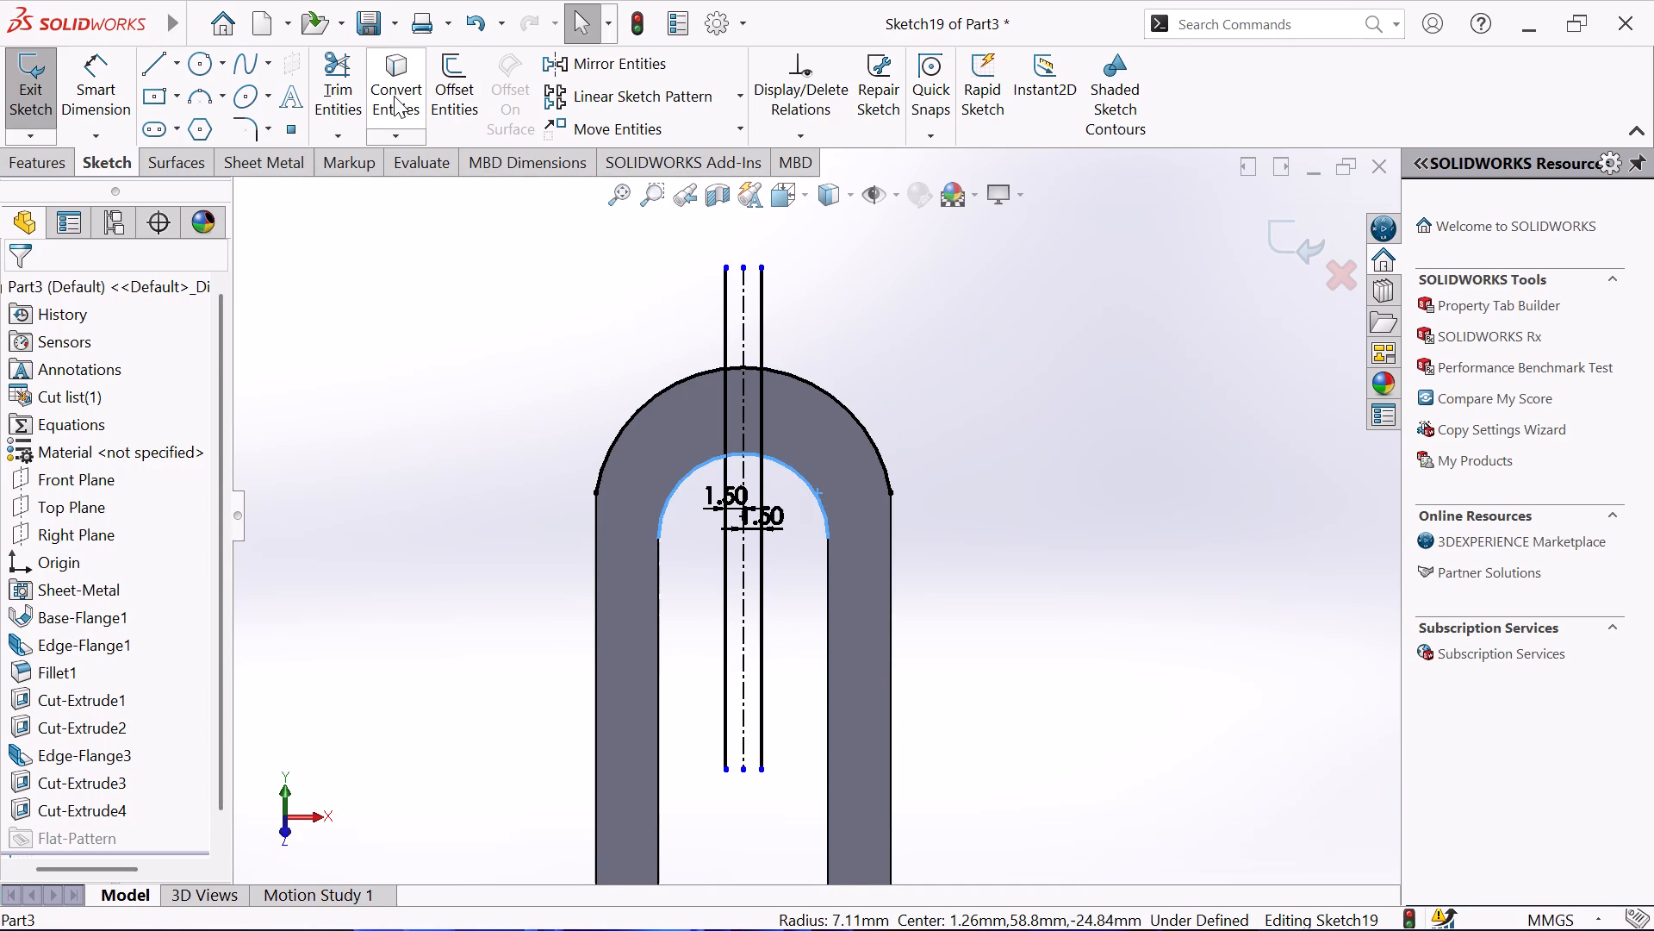
pyautogui.click(159, 66)
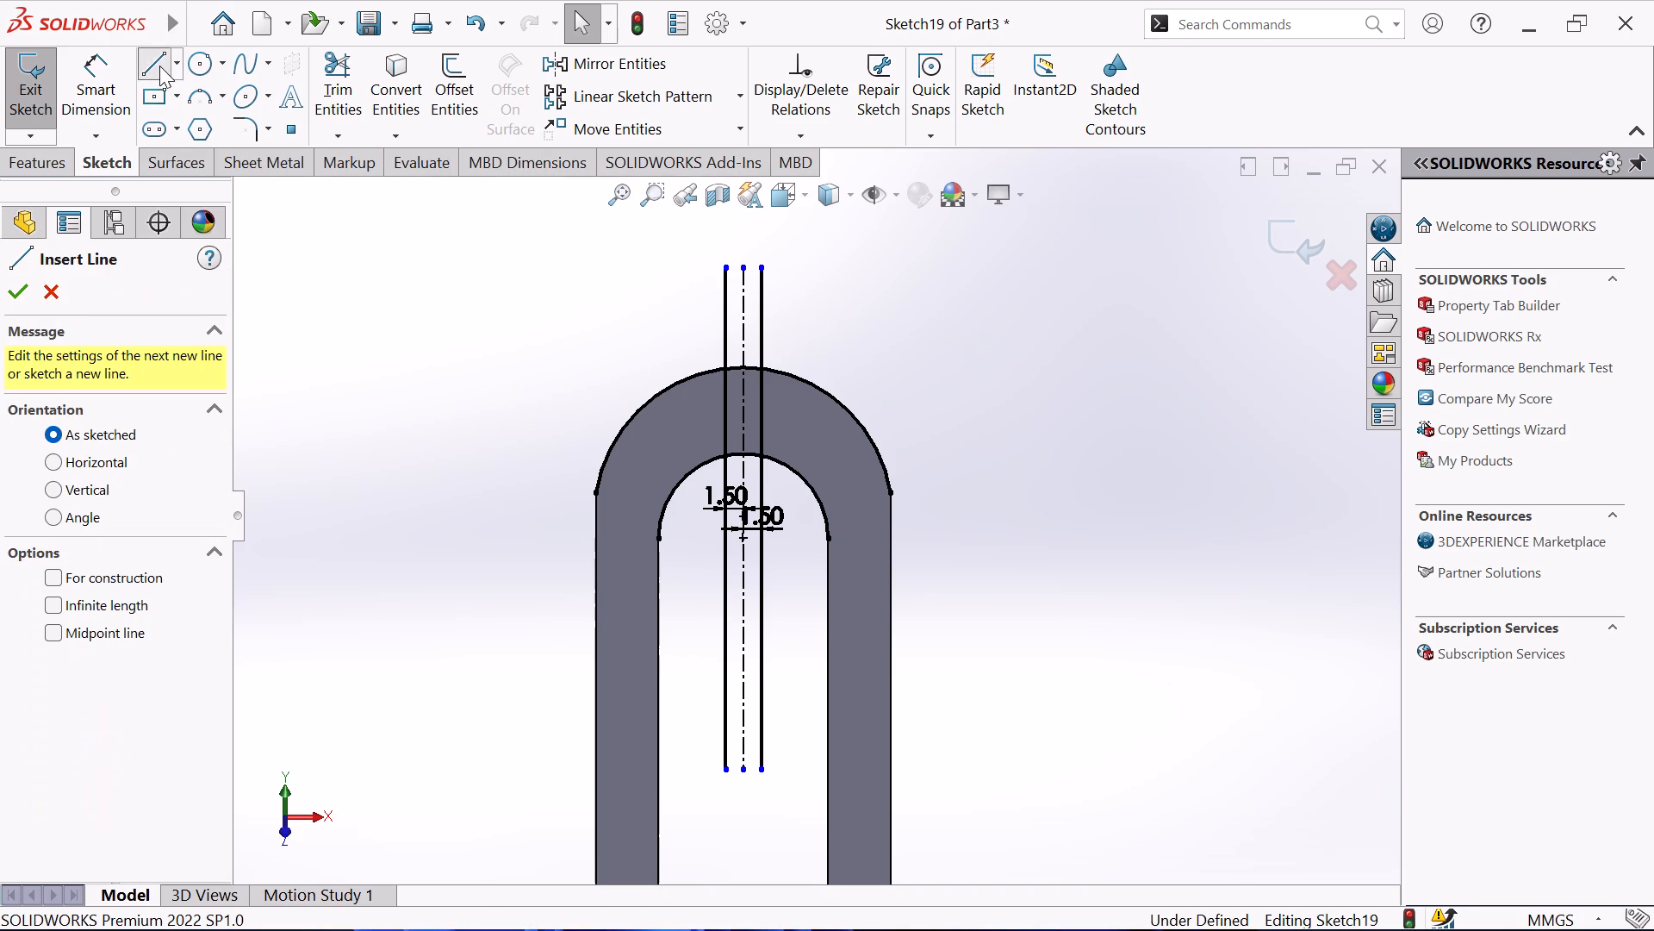
pyautogui.click(59, 291)
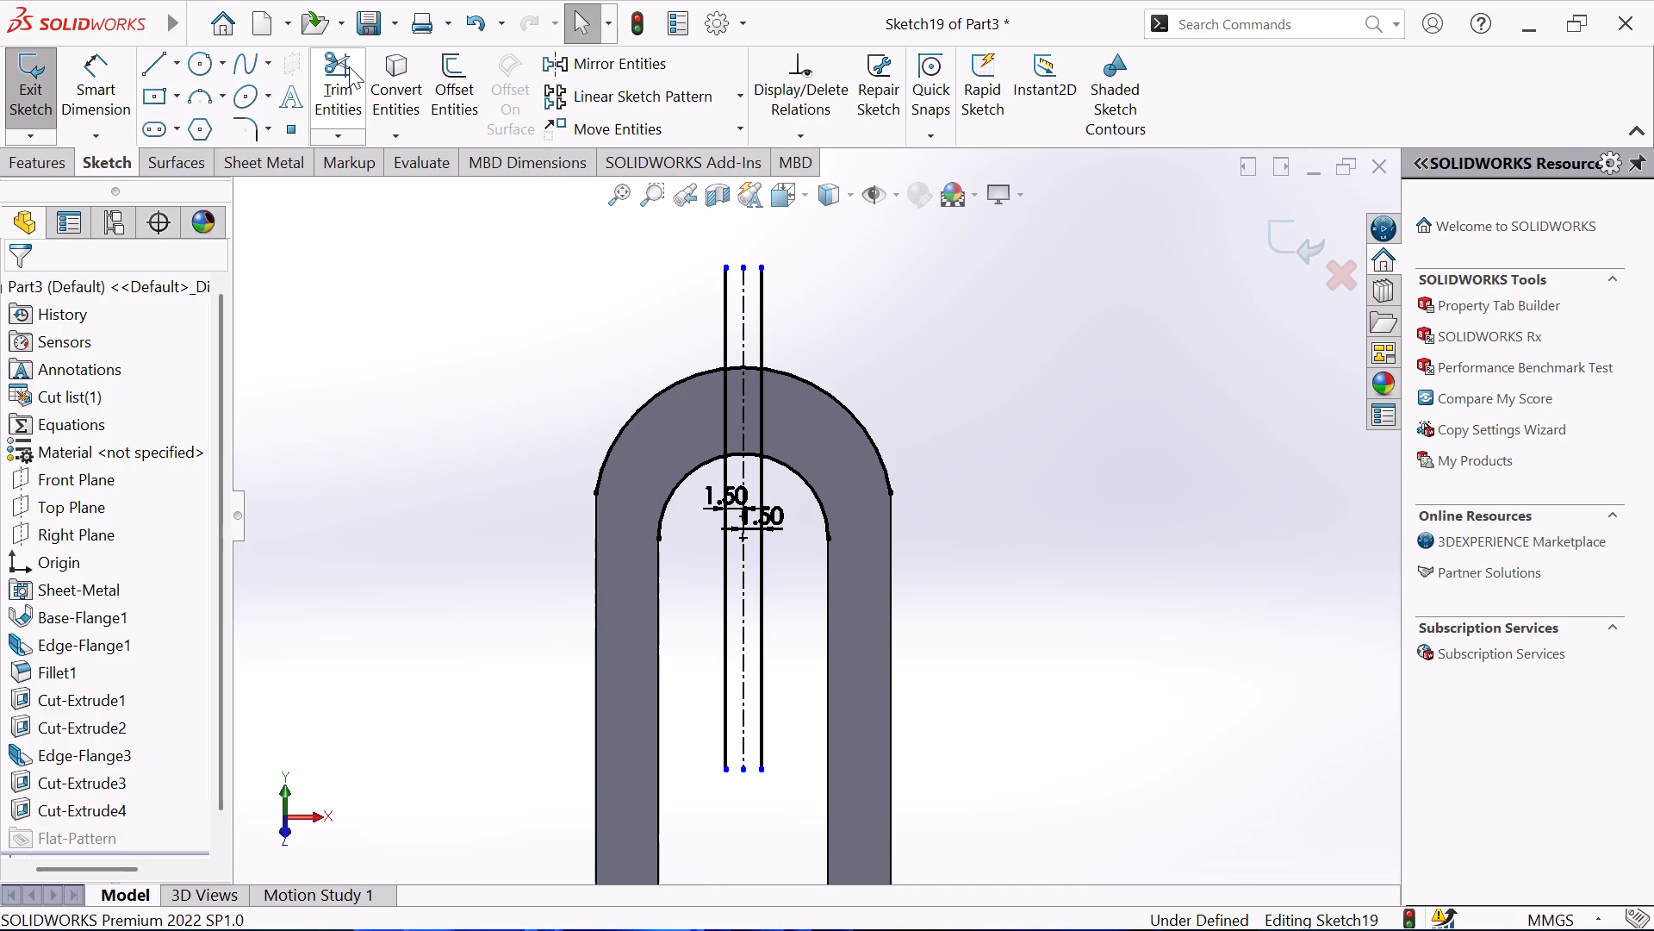
# Trim the offset lines and converted arcs to leave a closed narrow strip between the slot and the flange's rounded end.
pyautogui.click(349, 66)
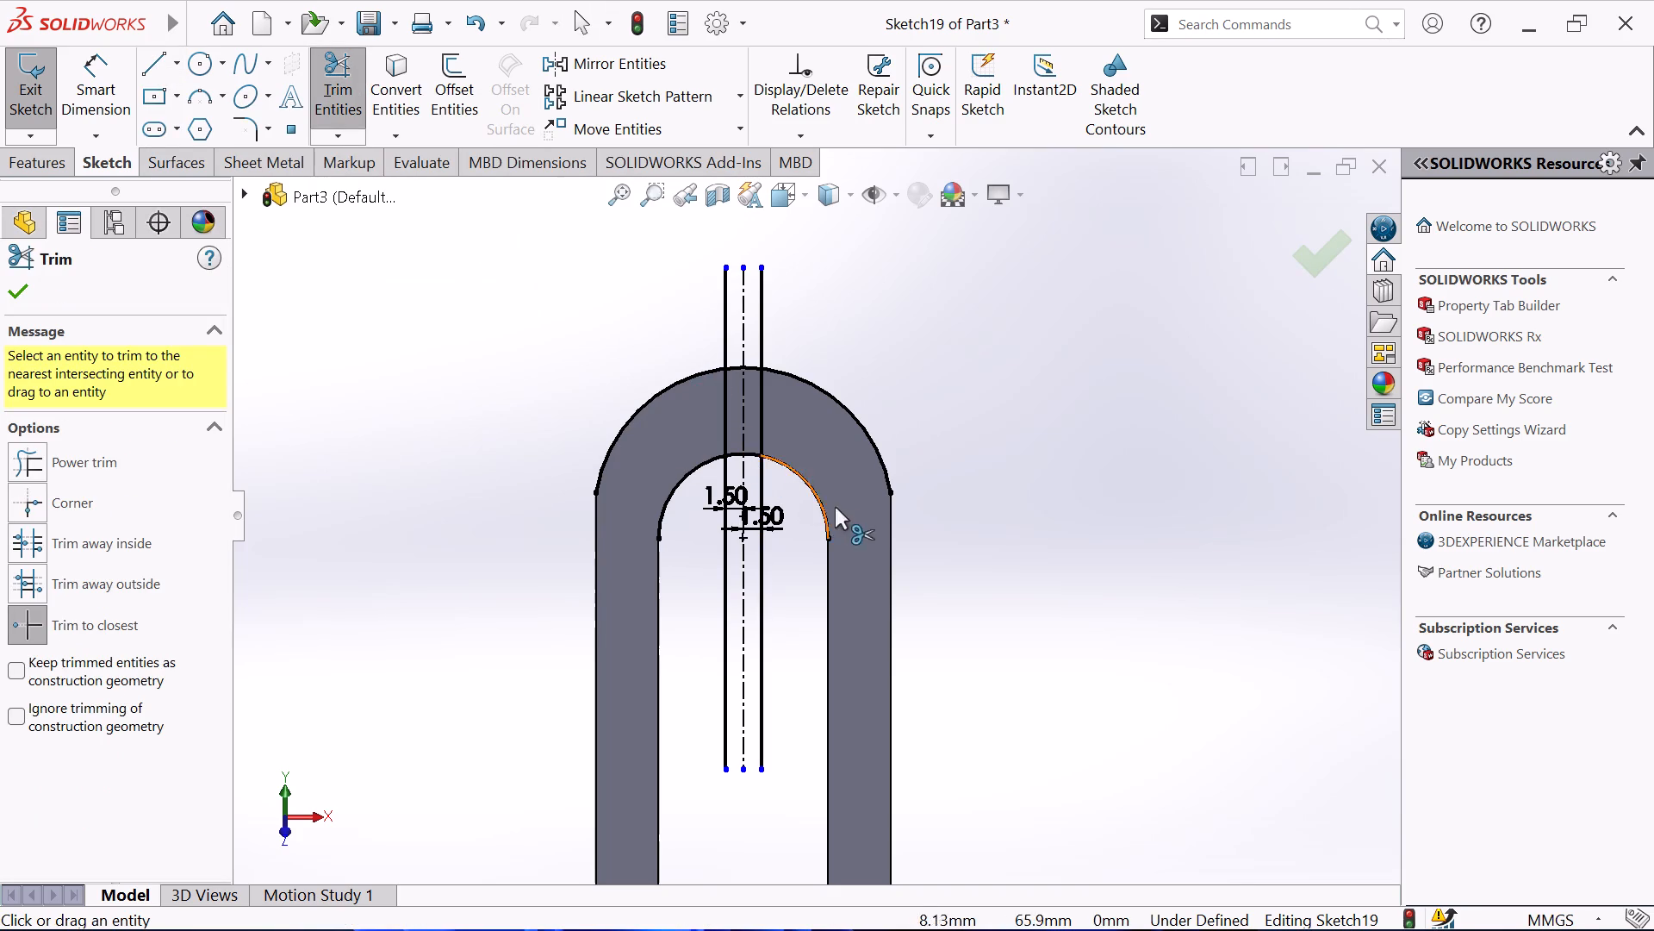
pyautogui.click(758, 304)
pyautogui.click(721, 300)
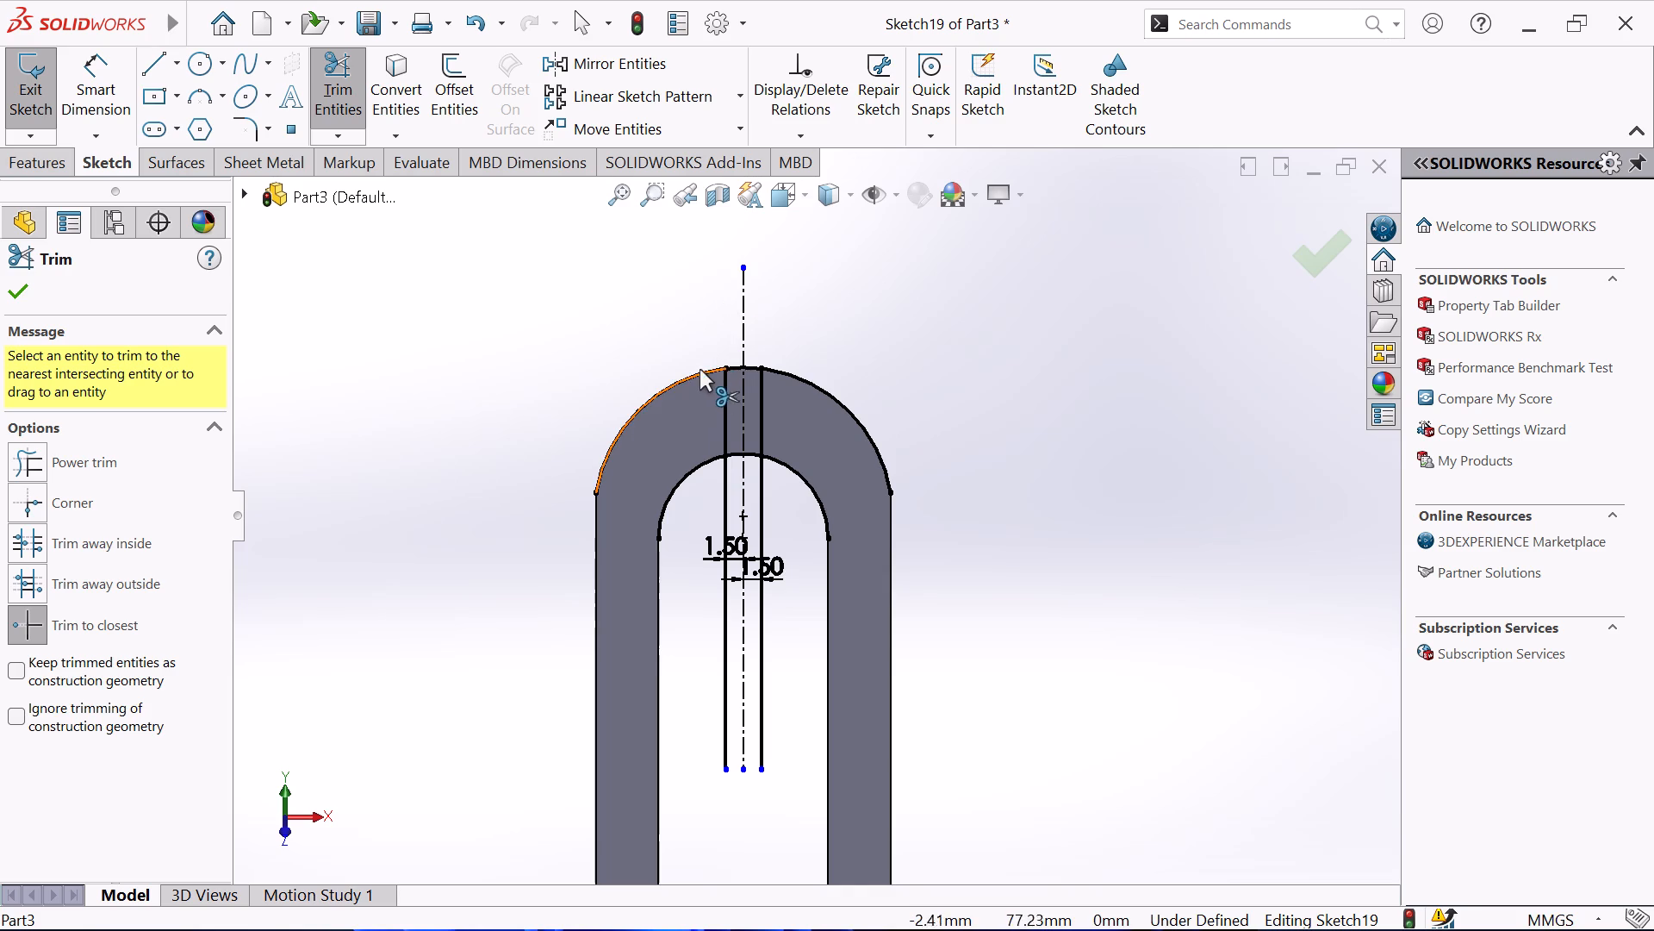
pyautogui.click(694, 379)
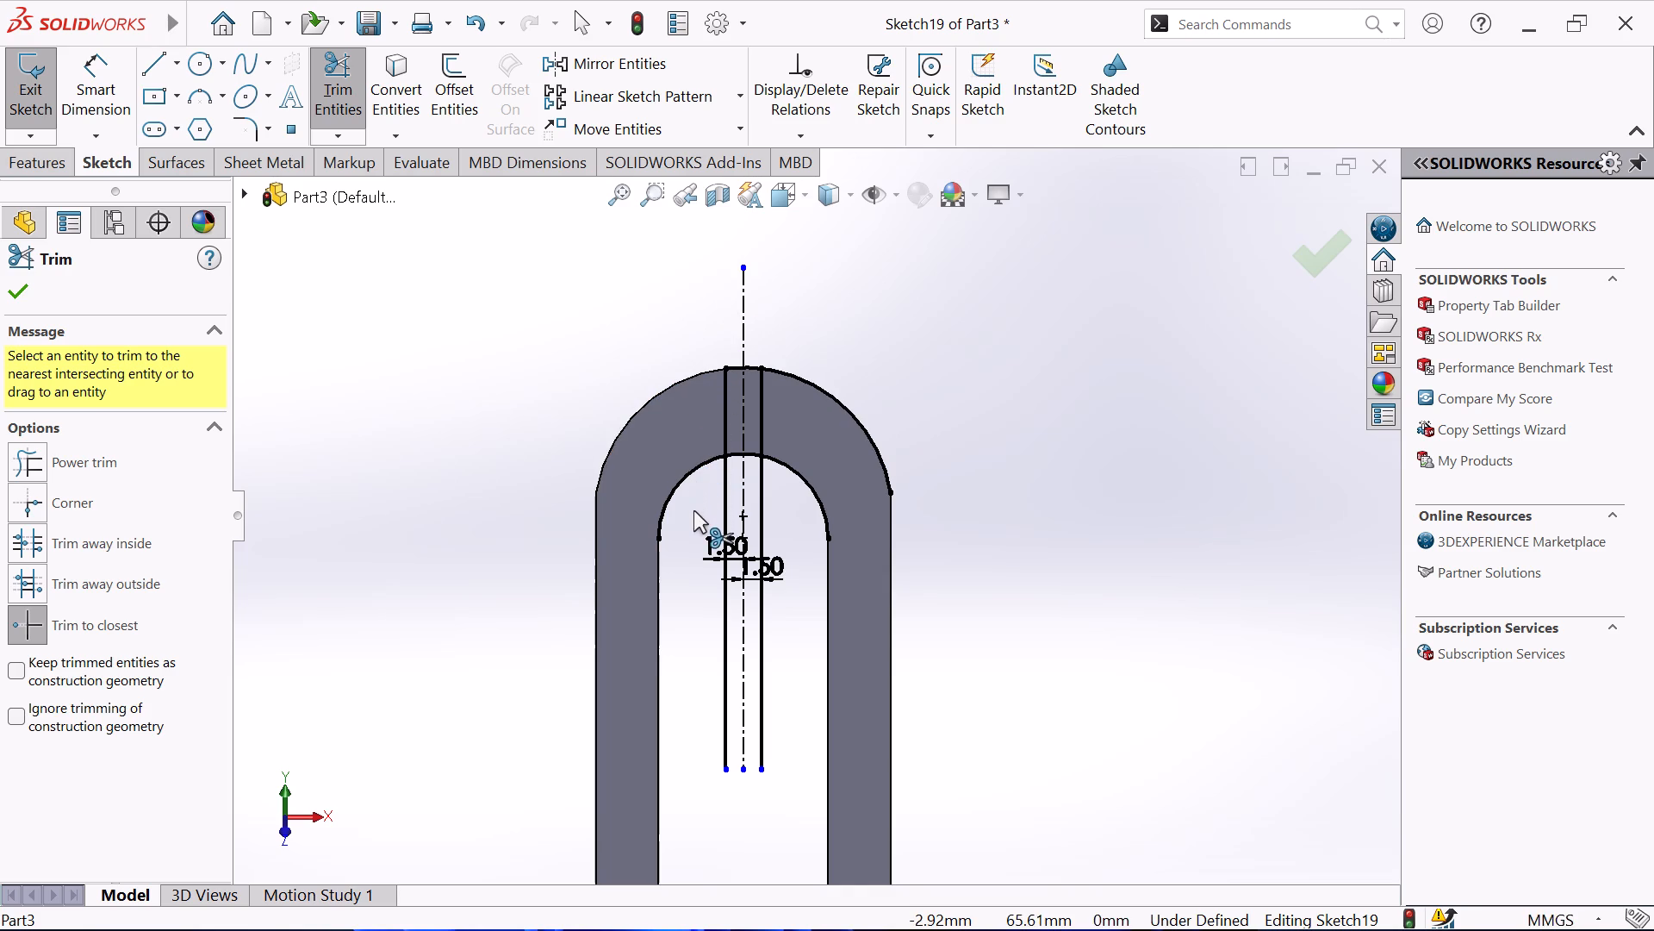
pyautogui.click(860, 422)
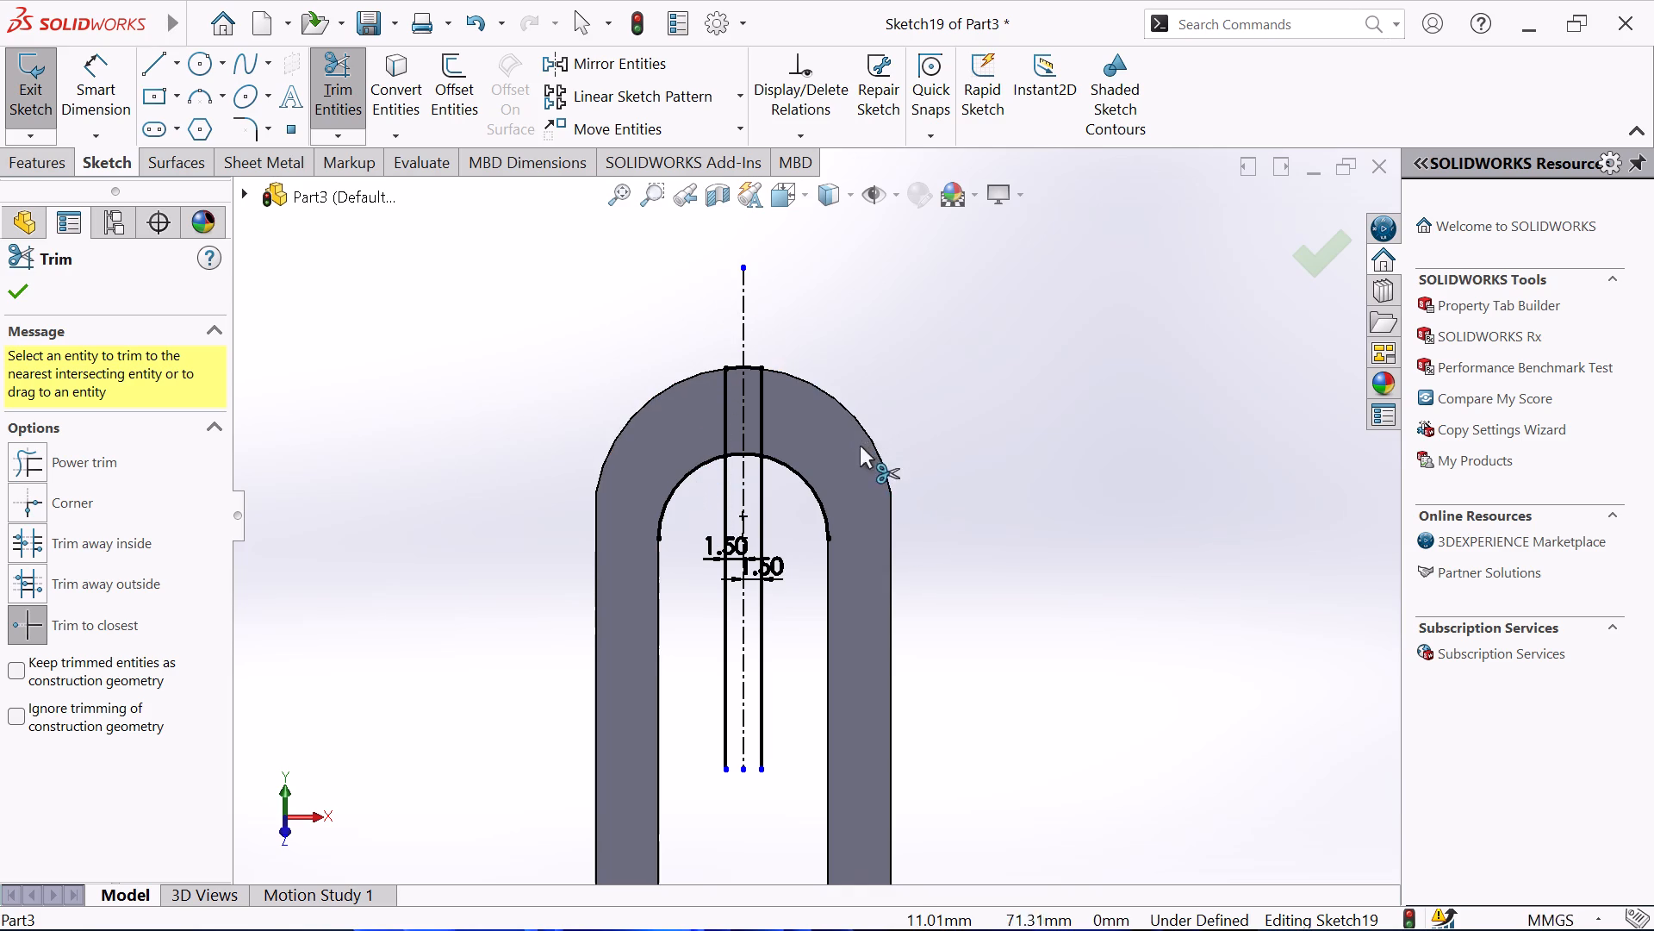
pyautogui.click(825, 514)
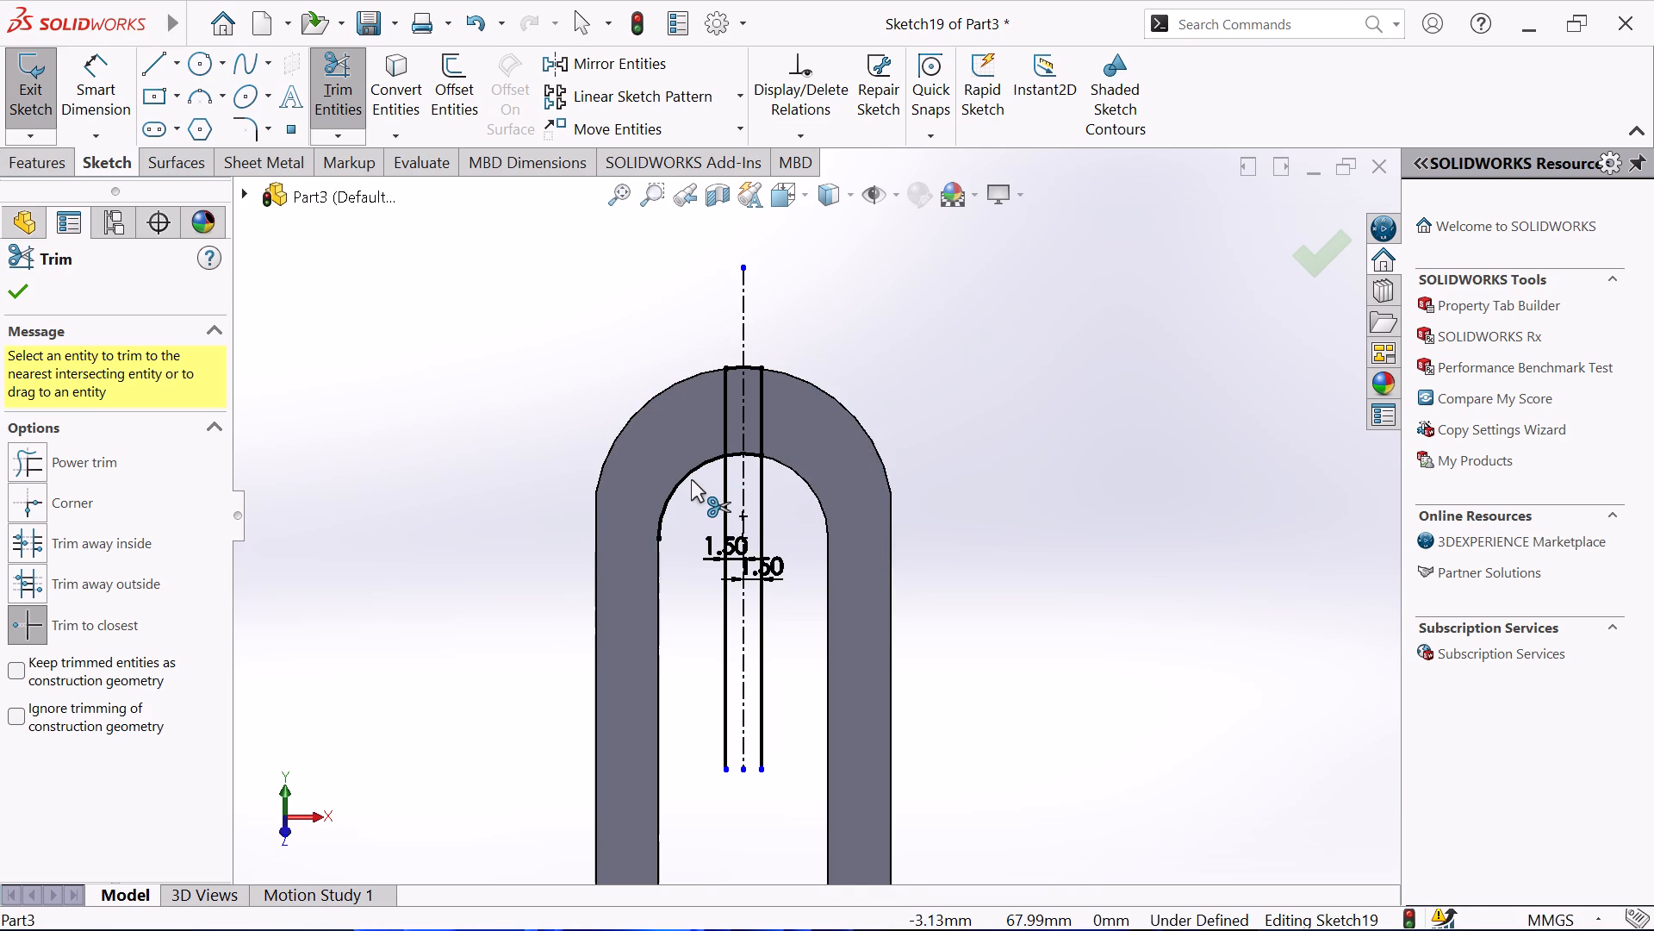
pyautogui.click(691, 479)
pyautogui.click(691, 476)
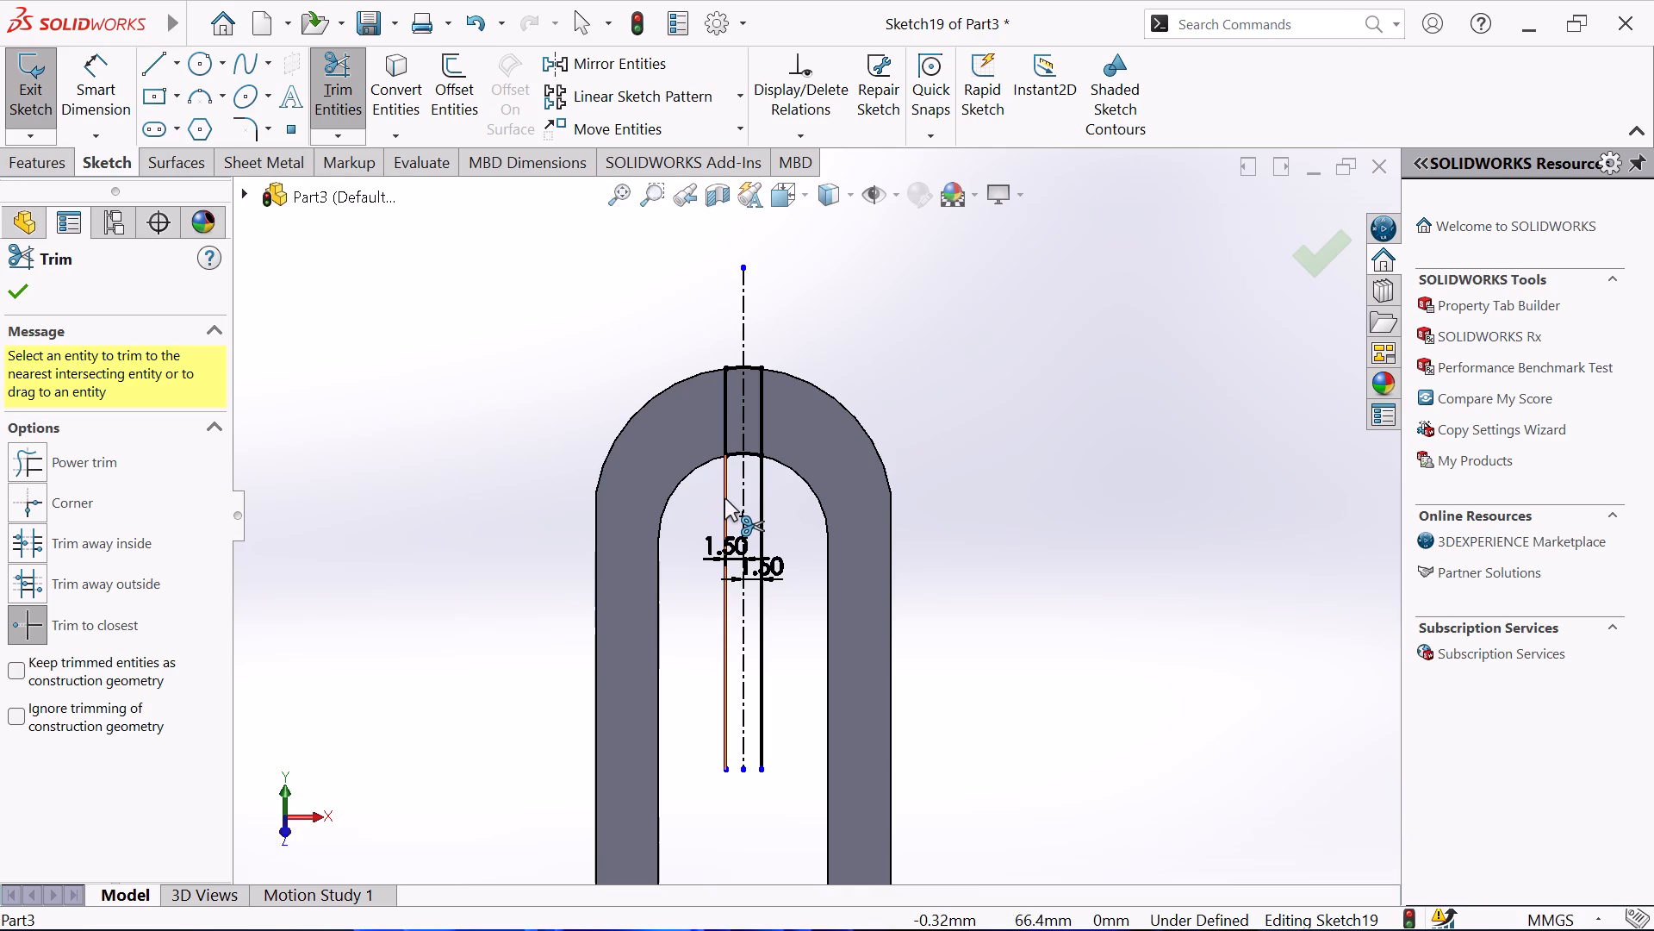
pyautogui.click(724, 498)
pyautogui.click(760, 476)
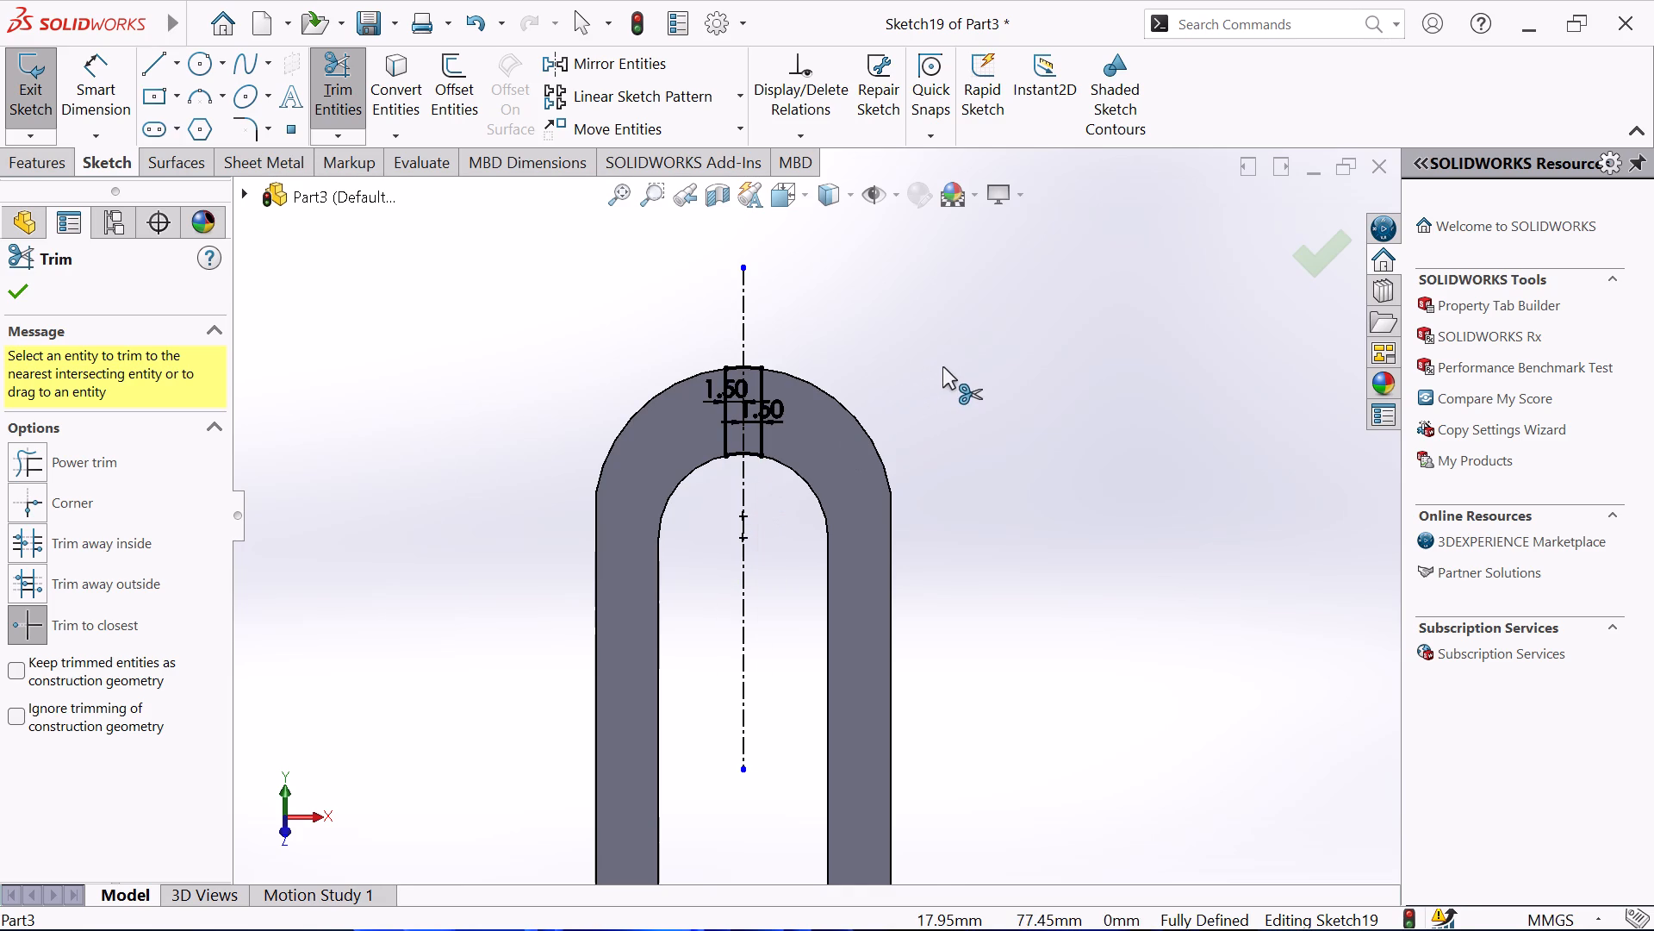
pyautogui.rightClick(943, 366)
pyautogui.click(1036, 447)
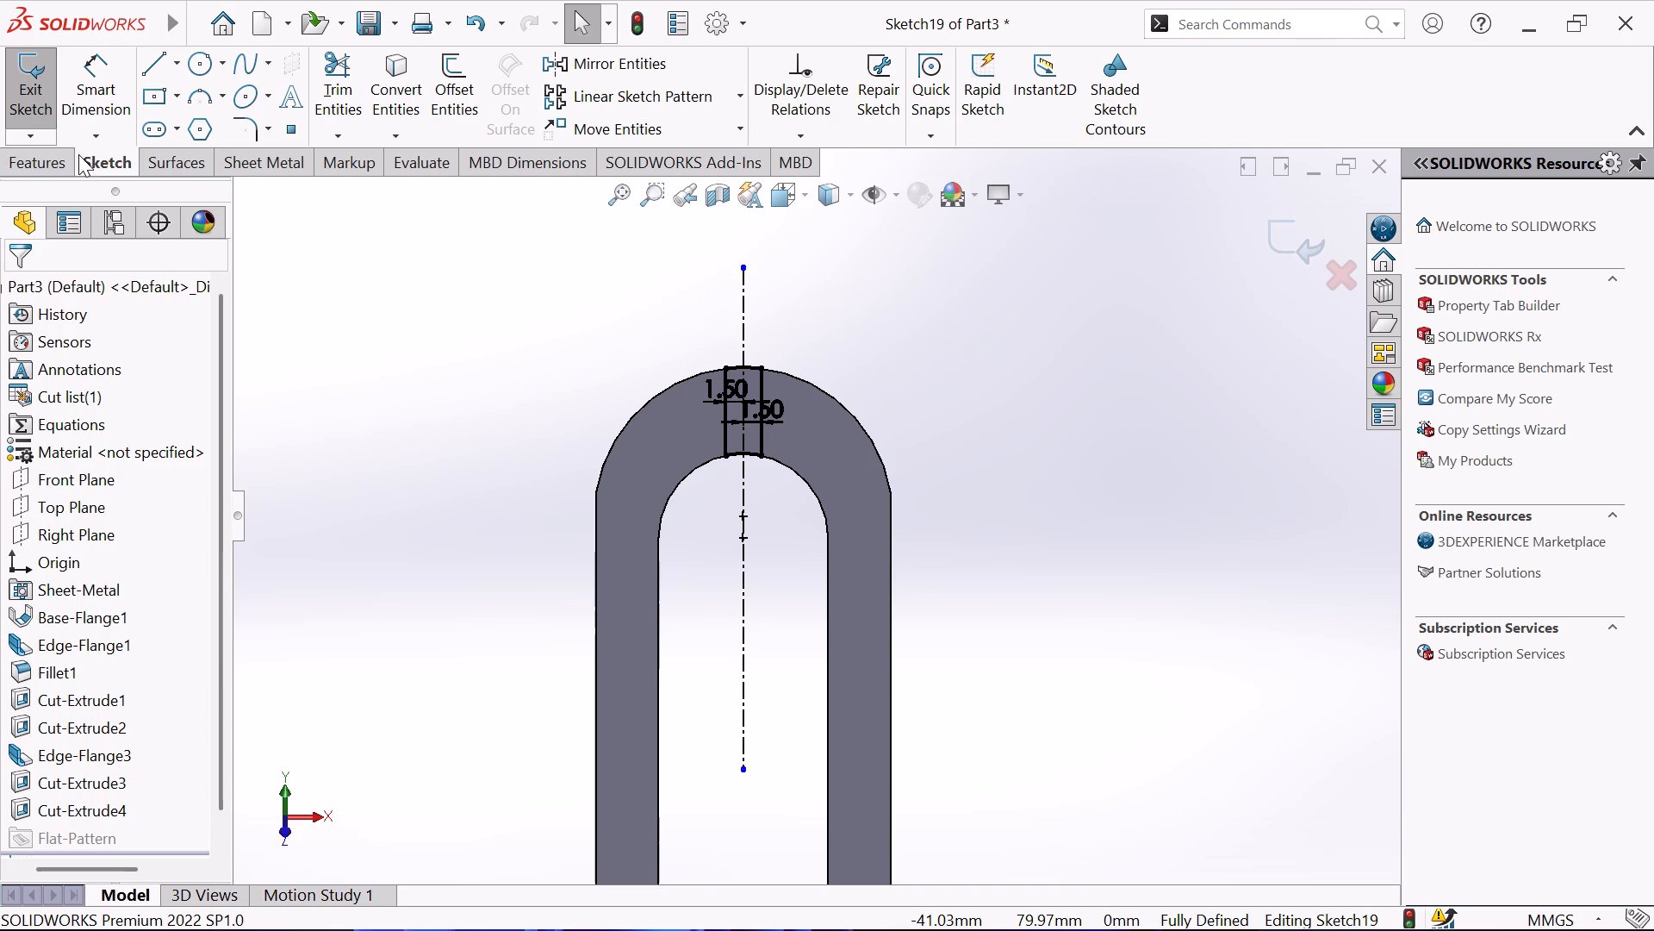
# Cut-extrude the narrow strip profile through the flange's rounded end, blind with a 10 mm depth.
pyautogui.click(16, 159)
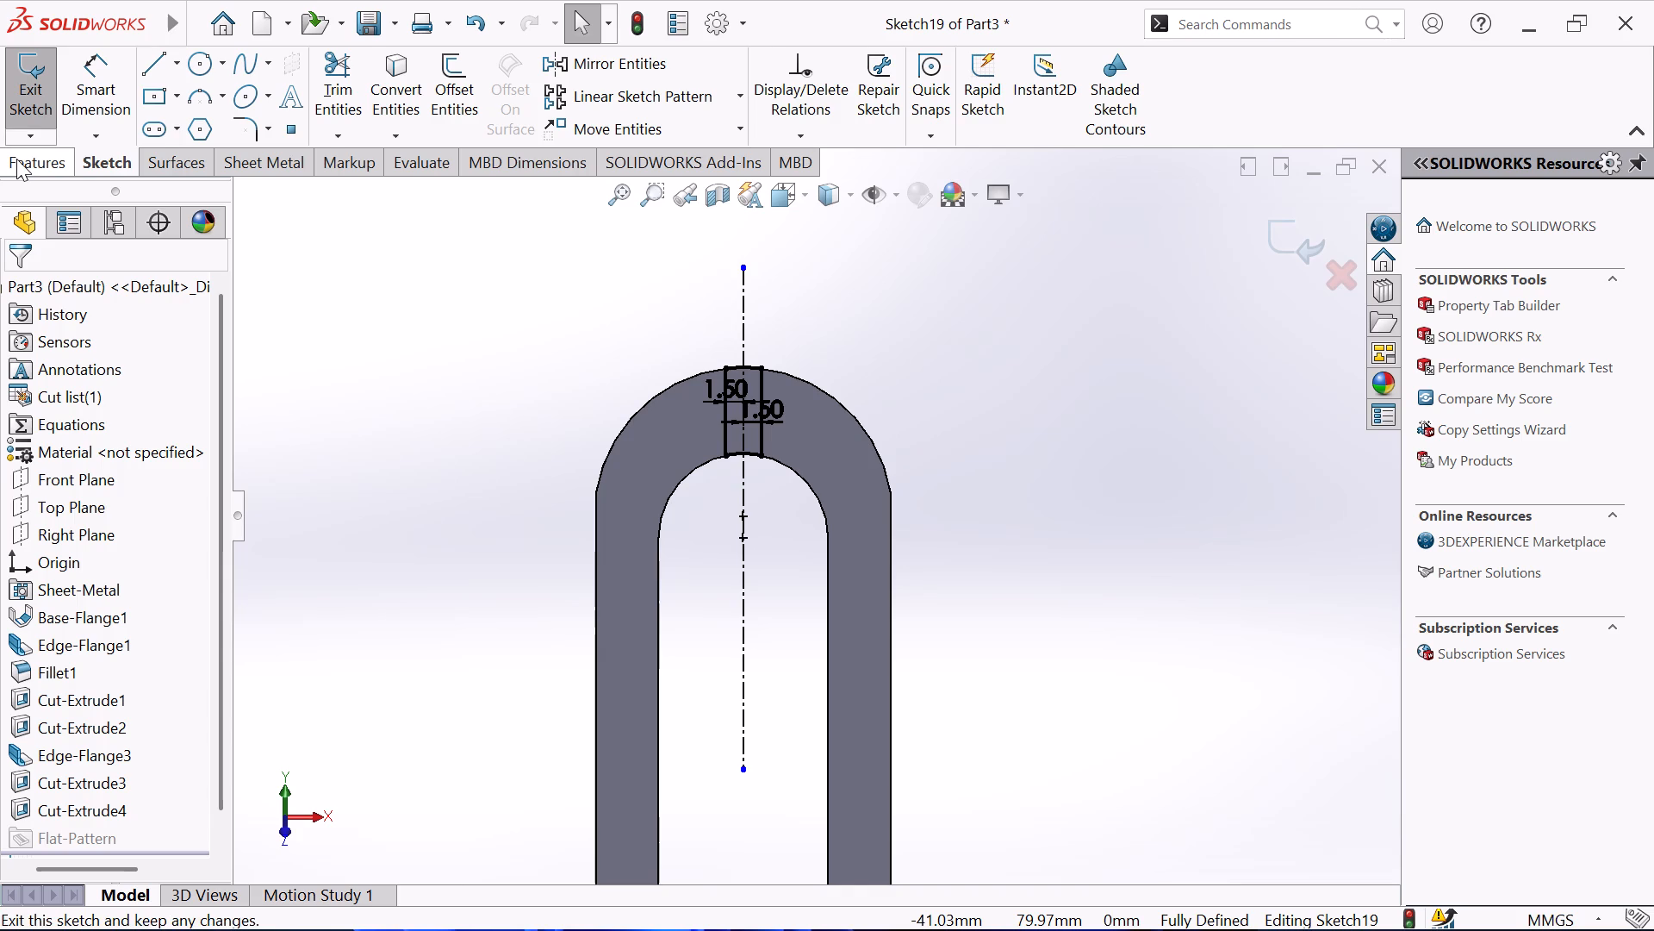
pyautogui.click(366, 78)
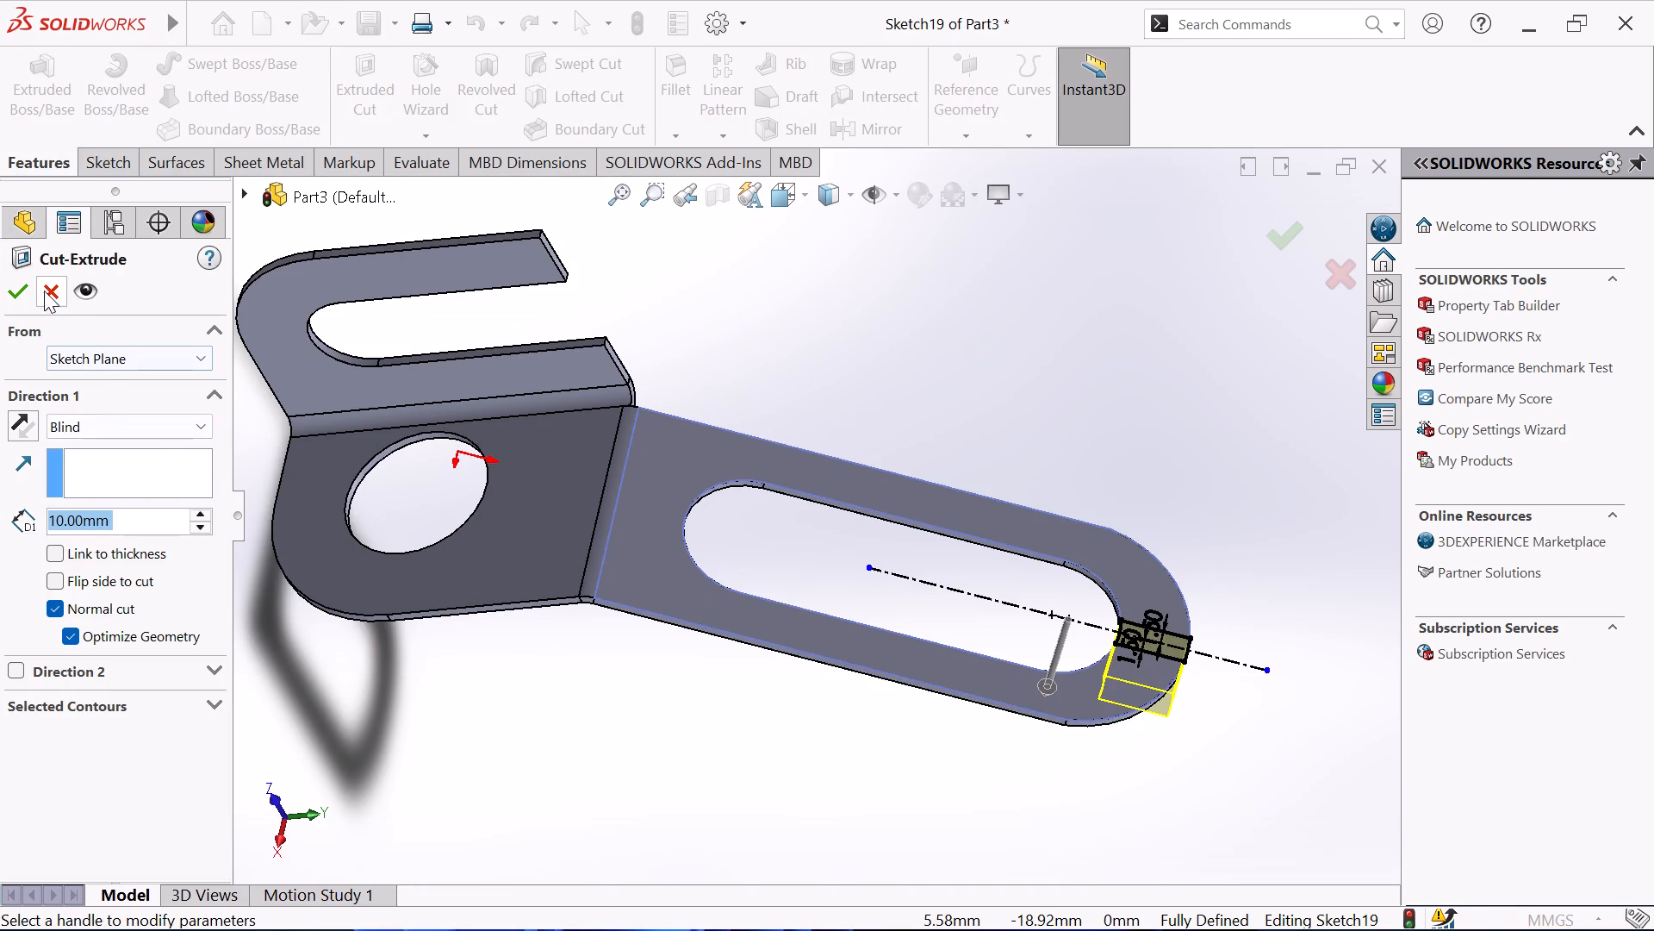
pyautogui.click(18, 290)
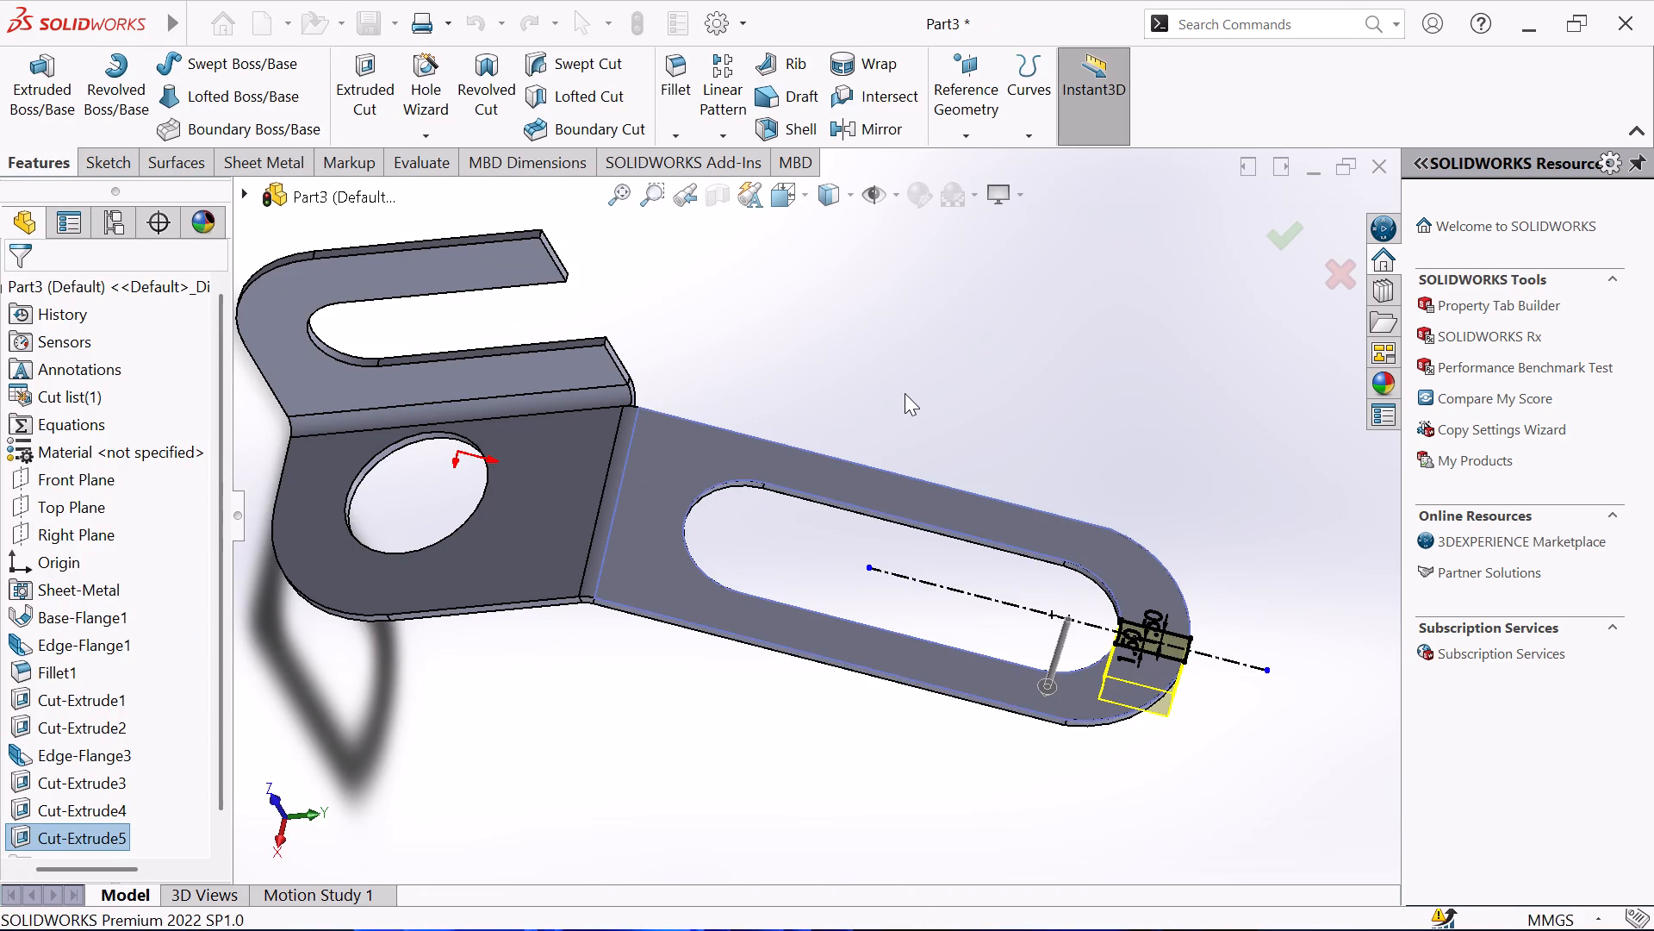
pyautogui.click(905, 393)
# Examine the sheet metal part from several angles, including the split rounded end and both flanges.
pyautogui.scroll(2, 905, 420)
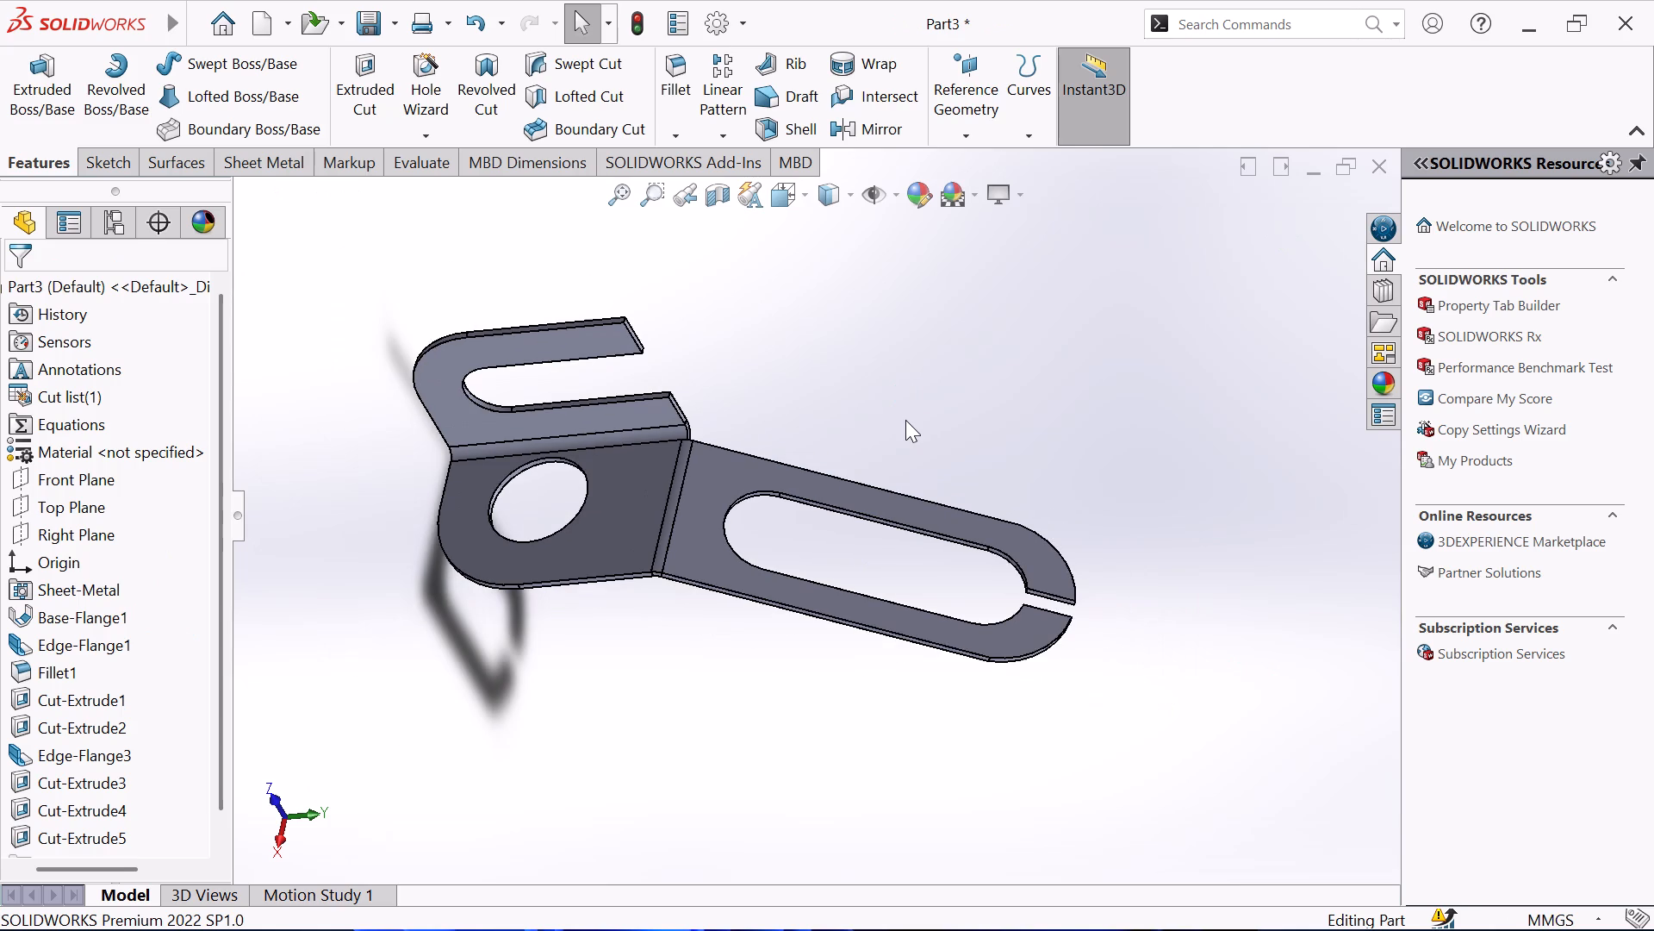
pyautogui.moveTo(897, 478); pyautogui.dragTo(990, 453, button='middle')
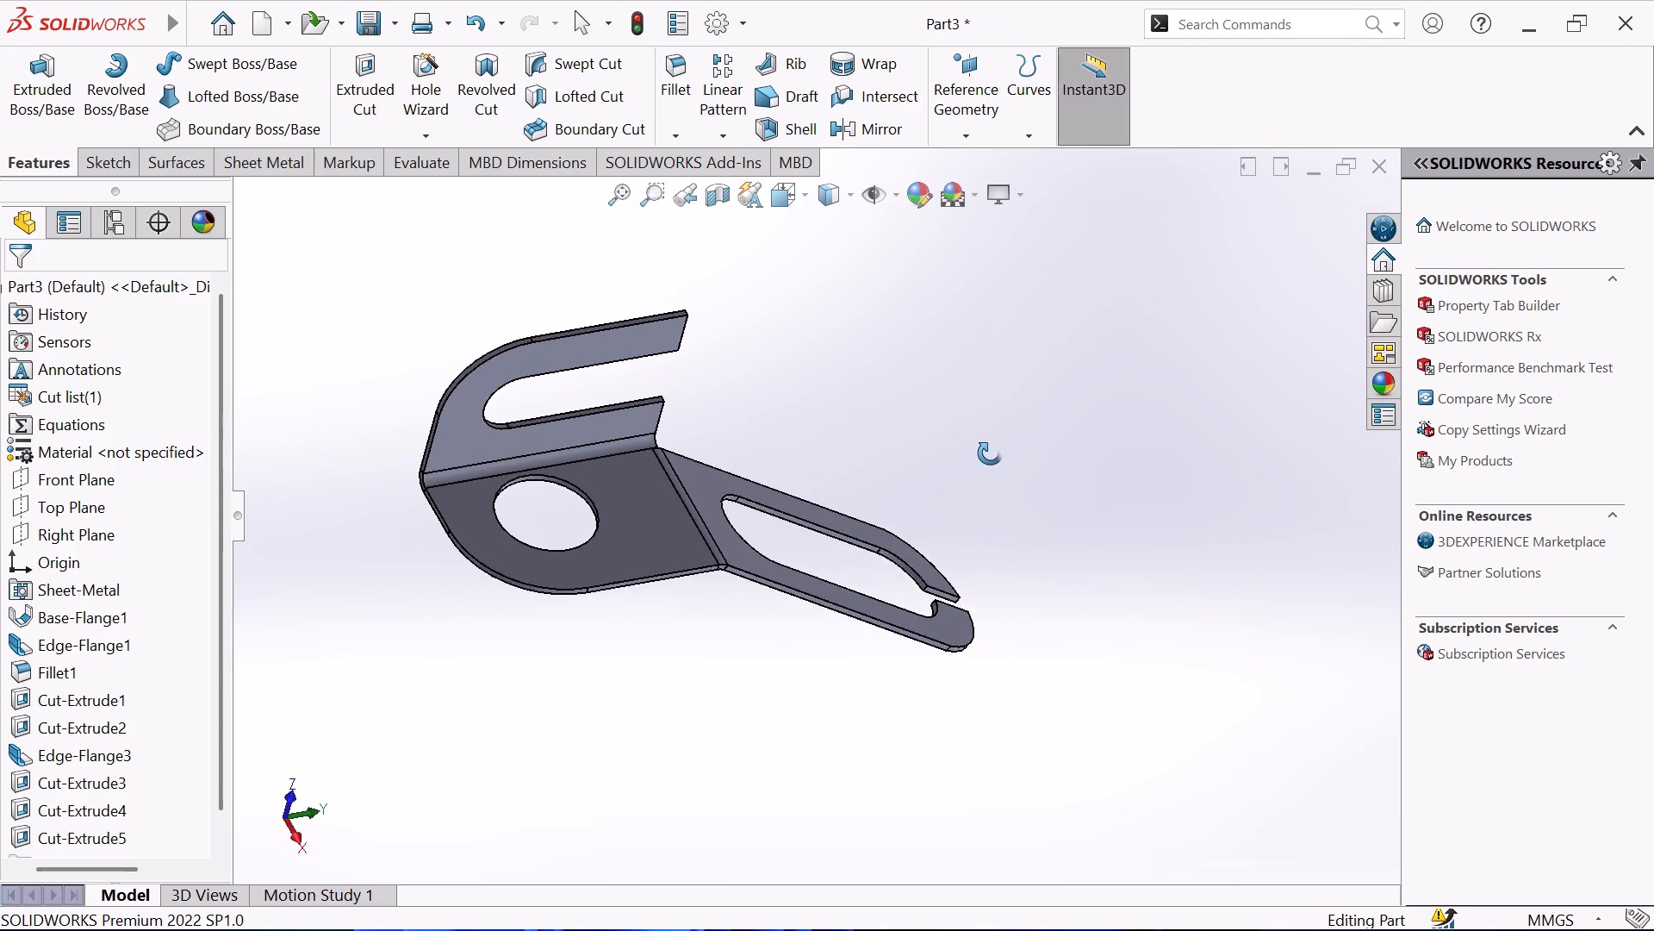
pyautogui.moveTo(990, 453); pyautogui.dragTo(986, 469, button='middle')
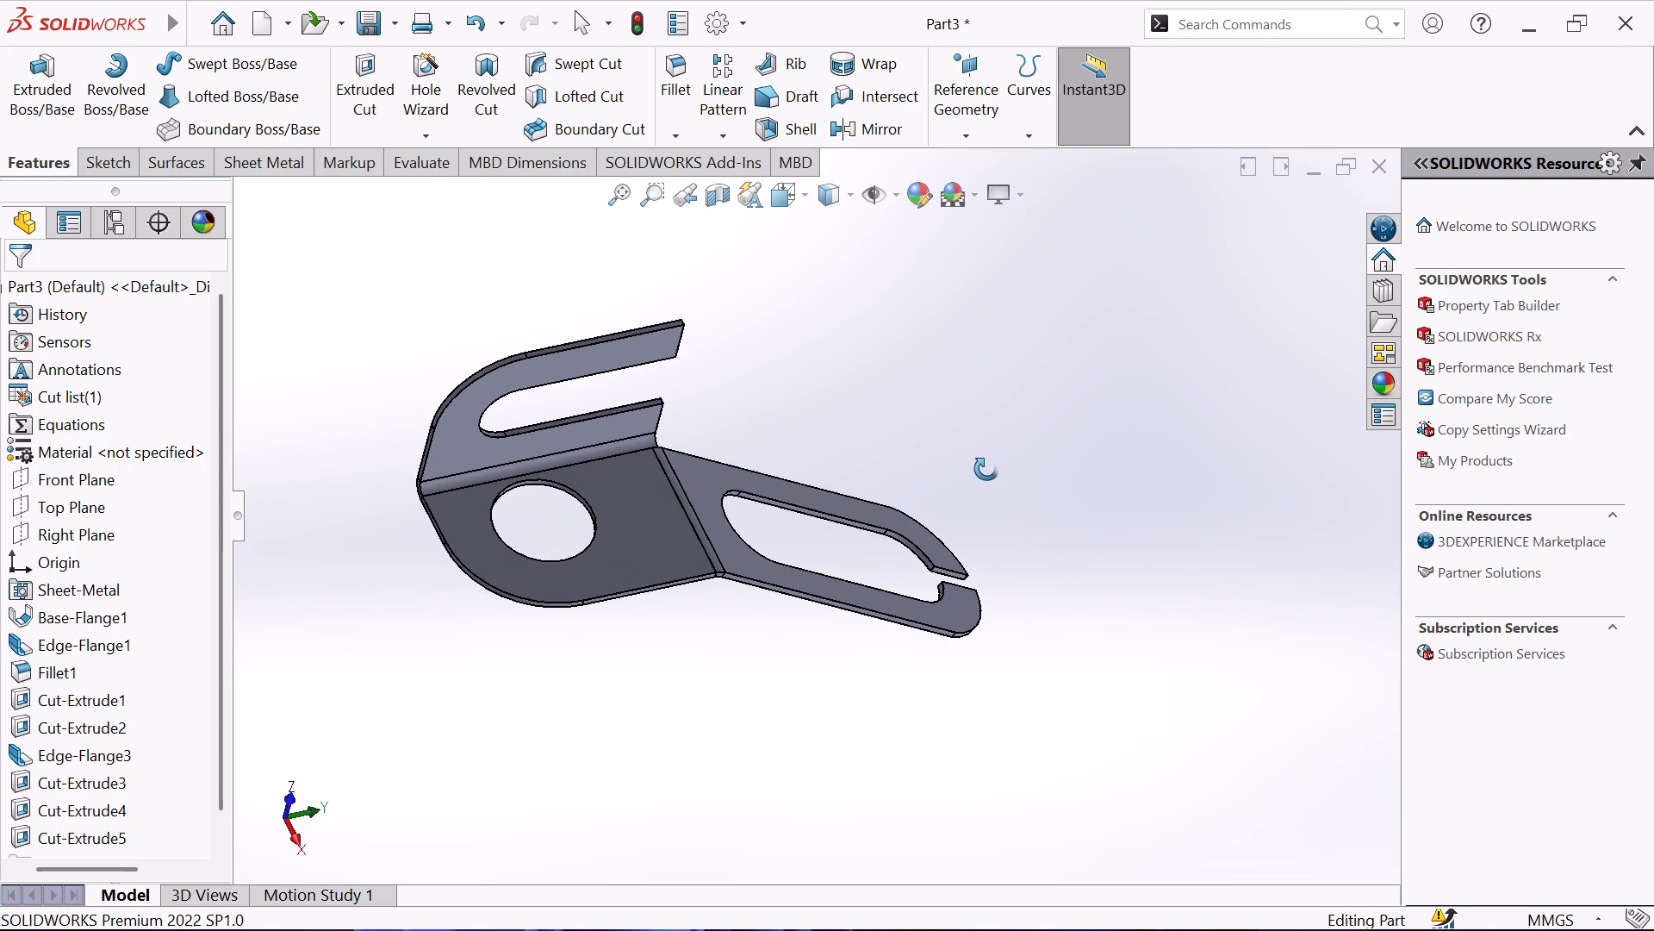
pyautogui.moveTo(986, 469); pyautogui.dragTo(944, 547, button='middle')
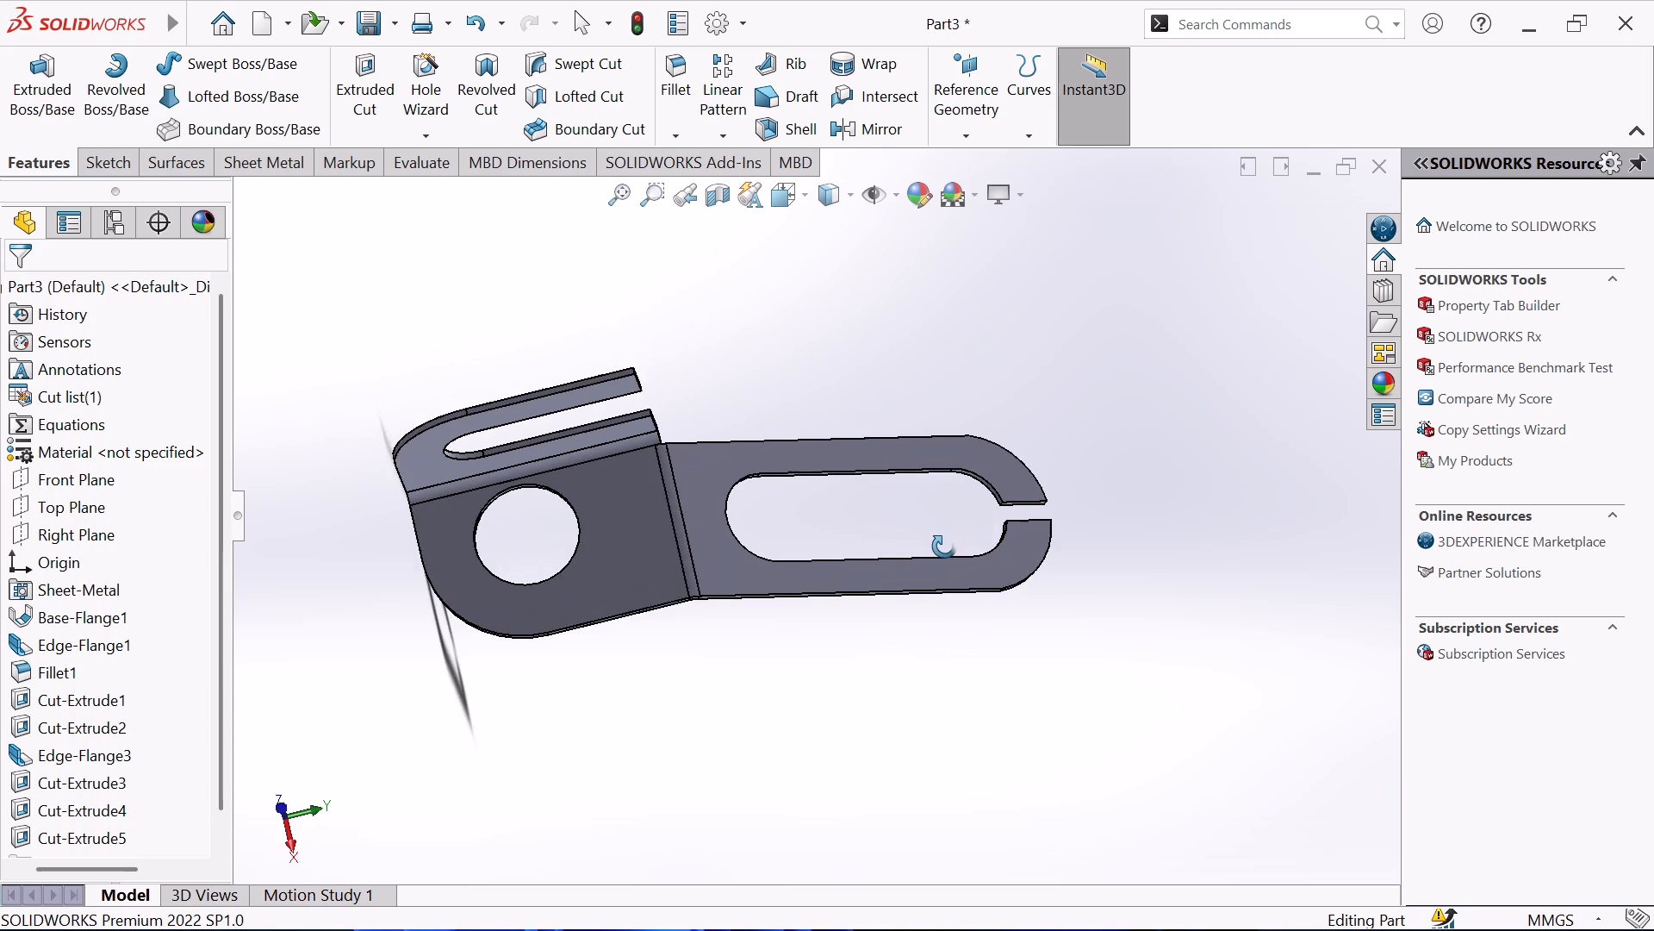
pyautogui.moveTo(944, 547); pyautogui.dragTo(1035, 453, button='middle')
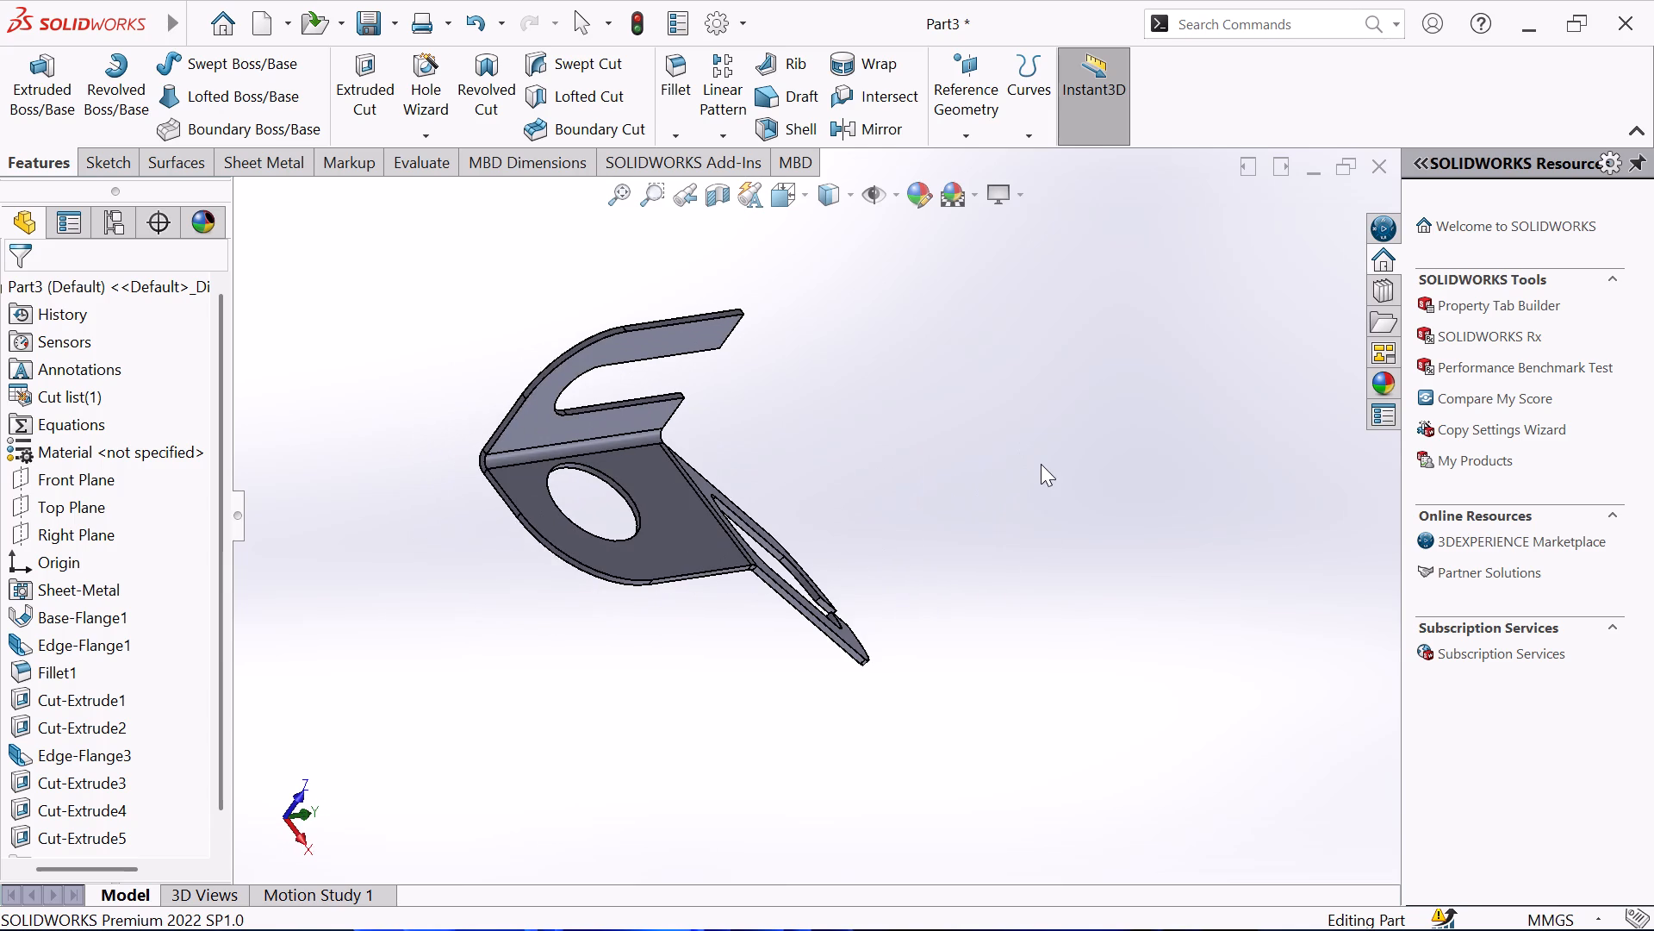
pyautogui.moveTo(985, 514); pyautogui.dragTo(981, 510, button='middle')
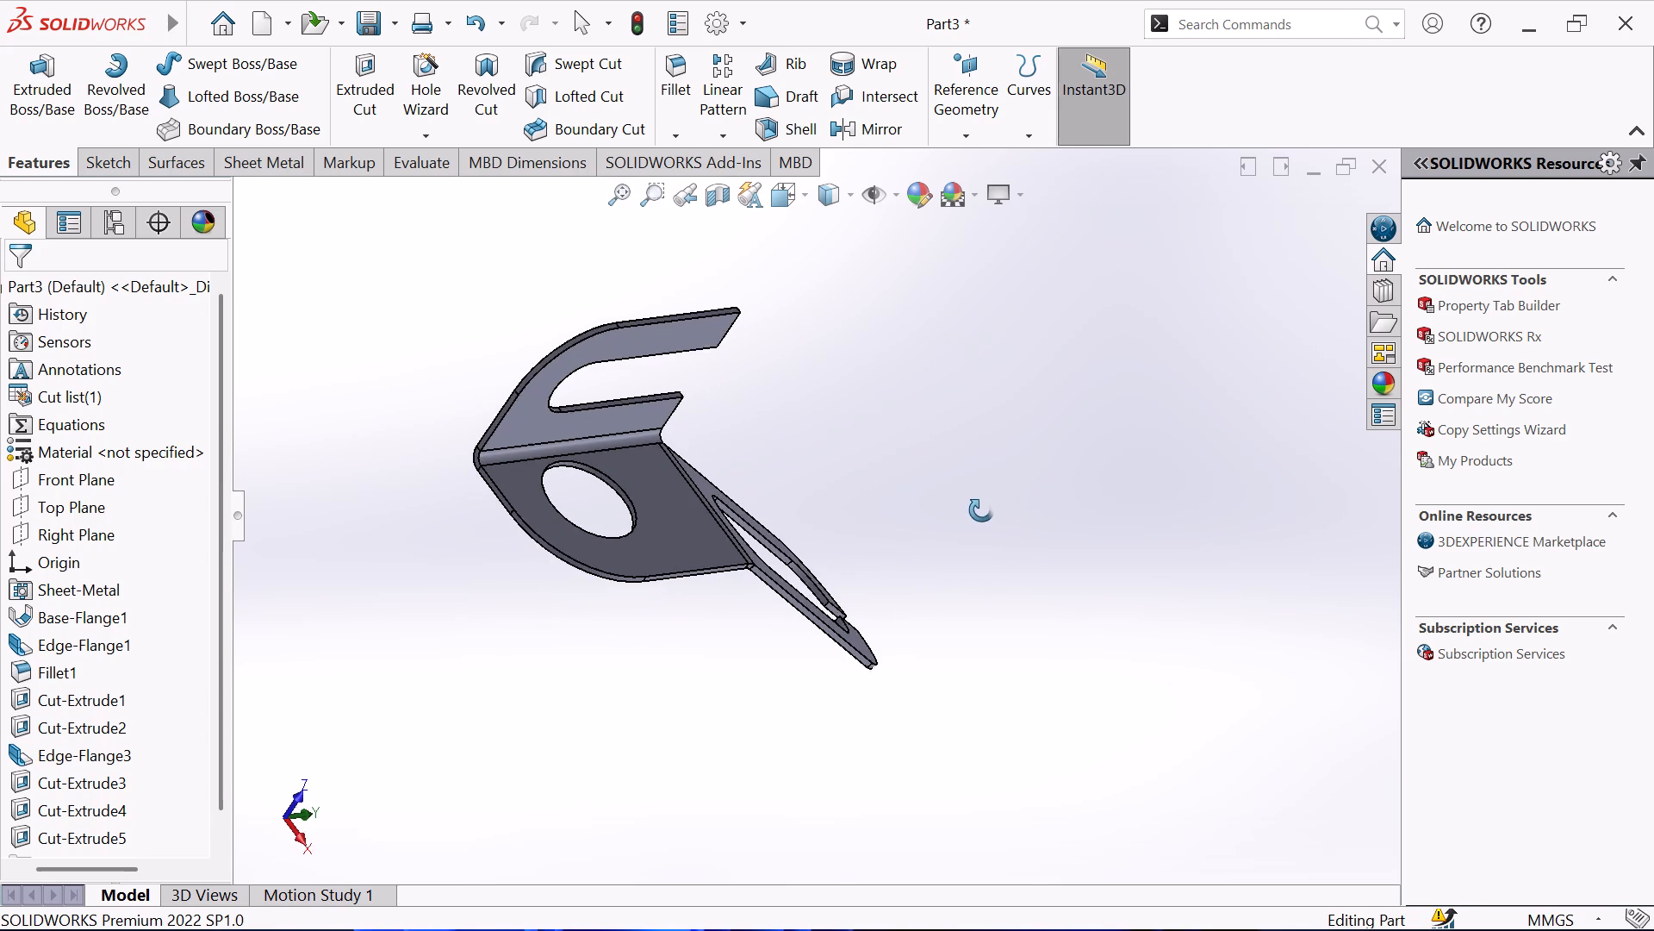
pyautogui.moveTo(981, 510); pyautogui.dragTo(589, 759, button='middle')
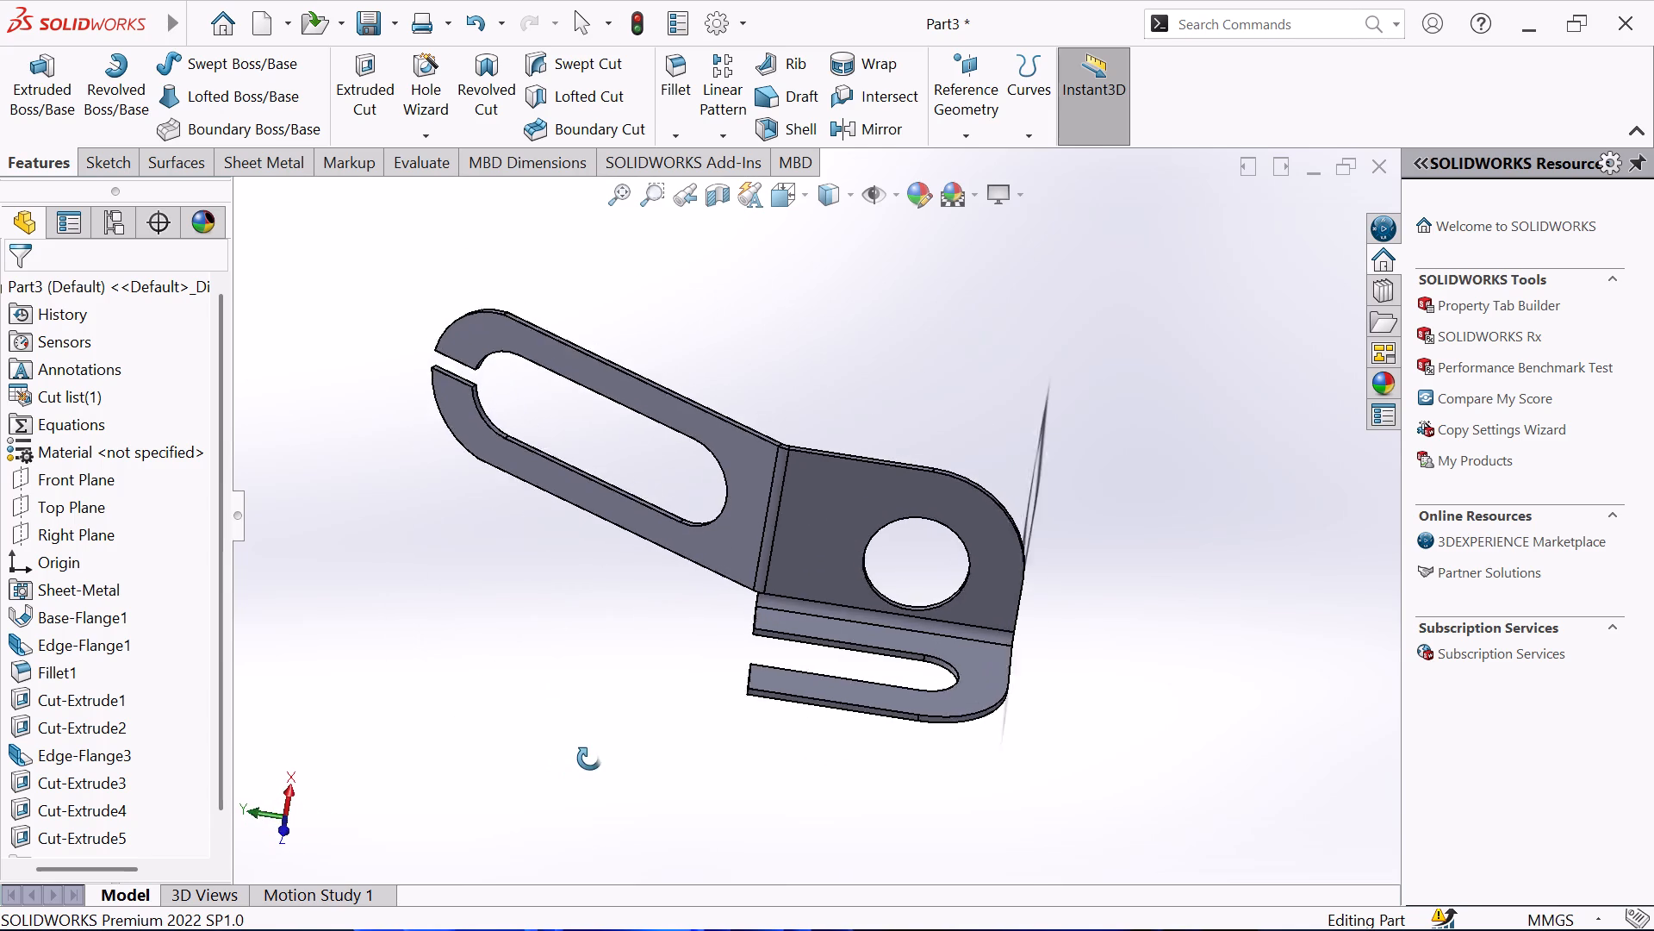
pyautogui.moveTo(589, 759); pyautogui.dragTo(990, 930, button='middle')
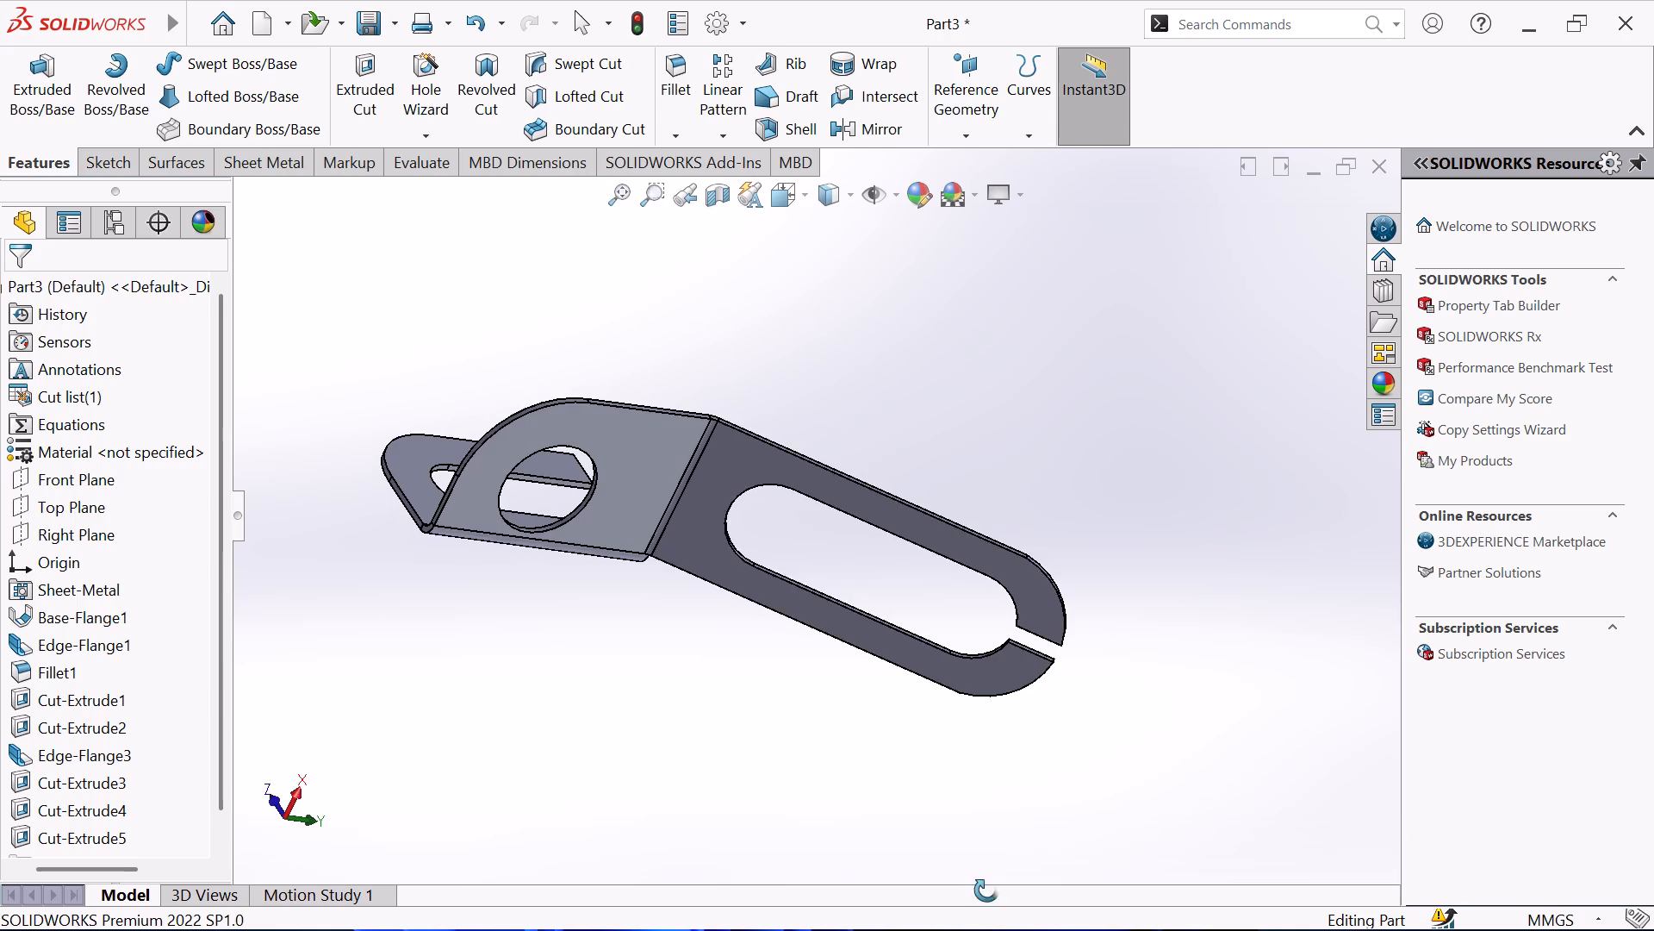
pyautogui.moveTo(827, 404); pyautogui.dragTo(811, 759, button='middle')
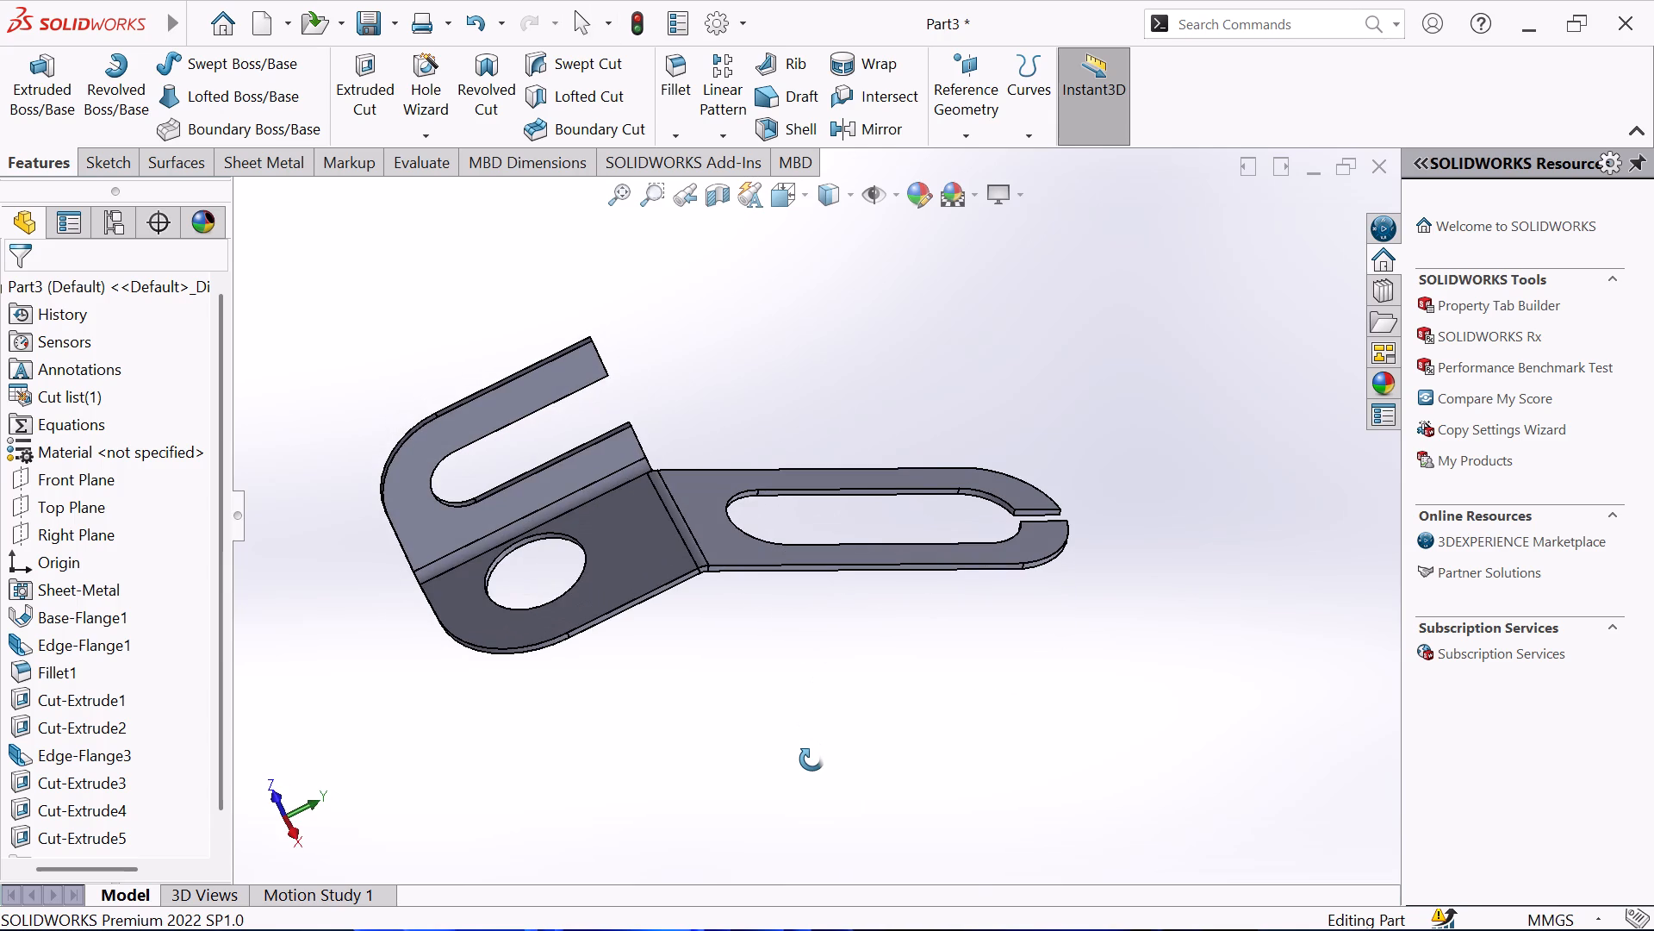
pyautogui.moveTo(811, 759); pyautogui.dragTo(811, 594, button='middle')
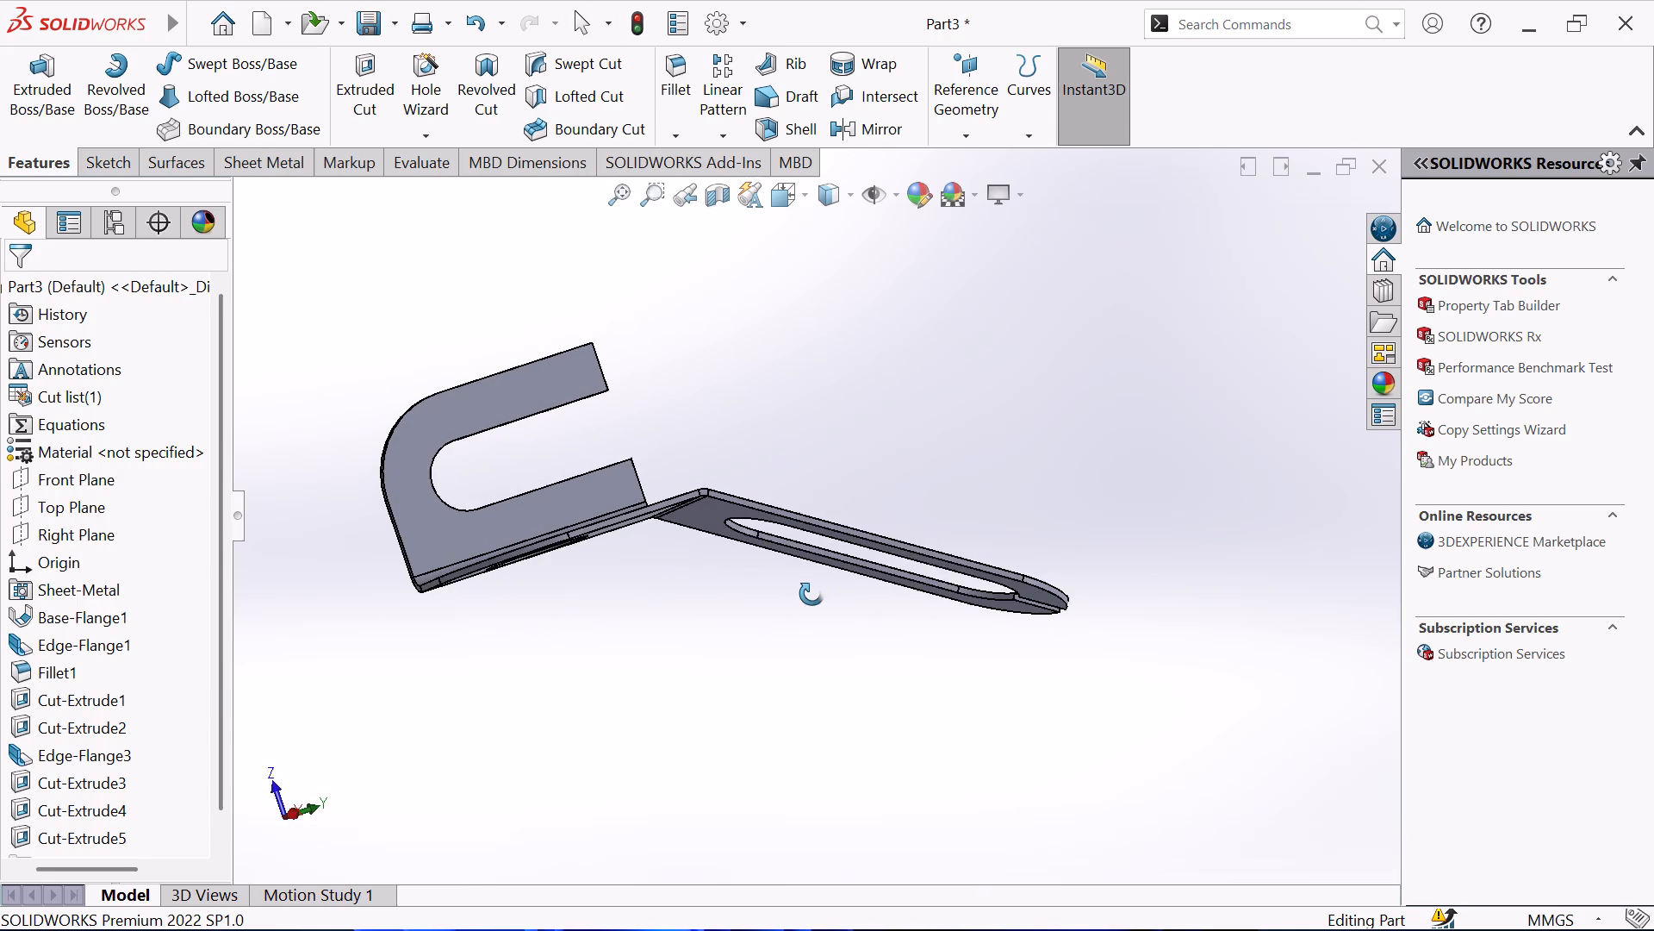
pyautogui.moveTo(811, 594); pyautogui.dragTo(792, 594, button='middle')
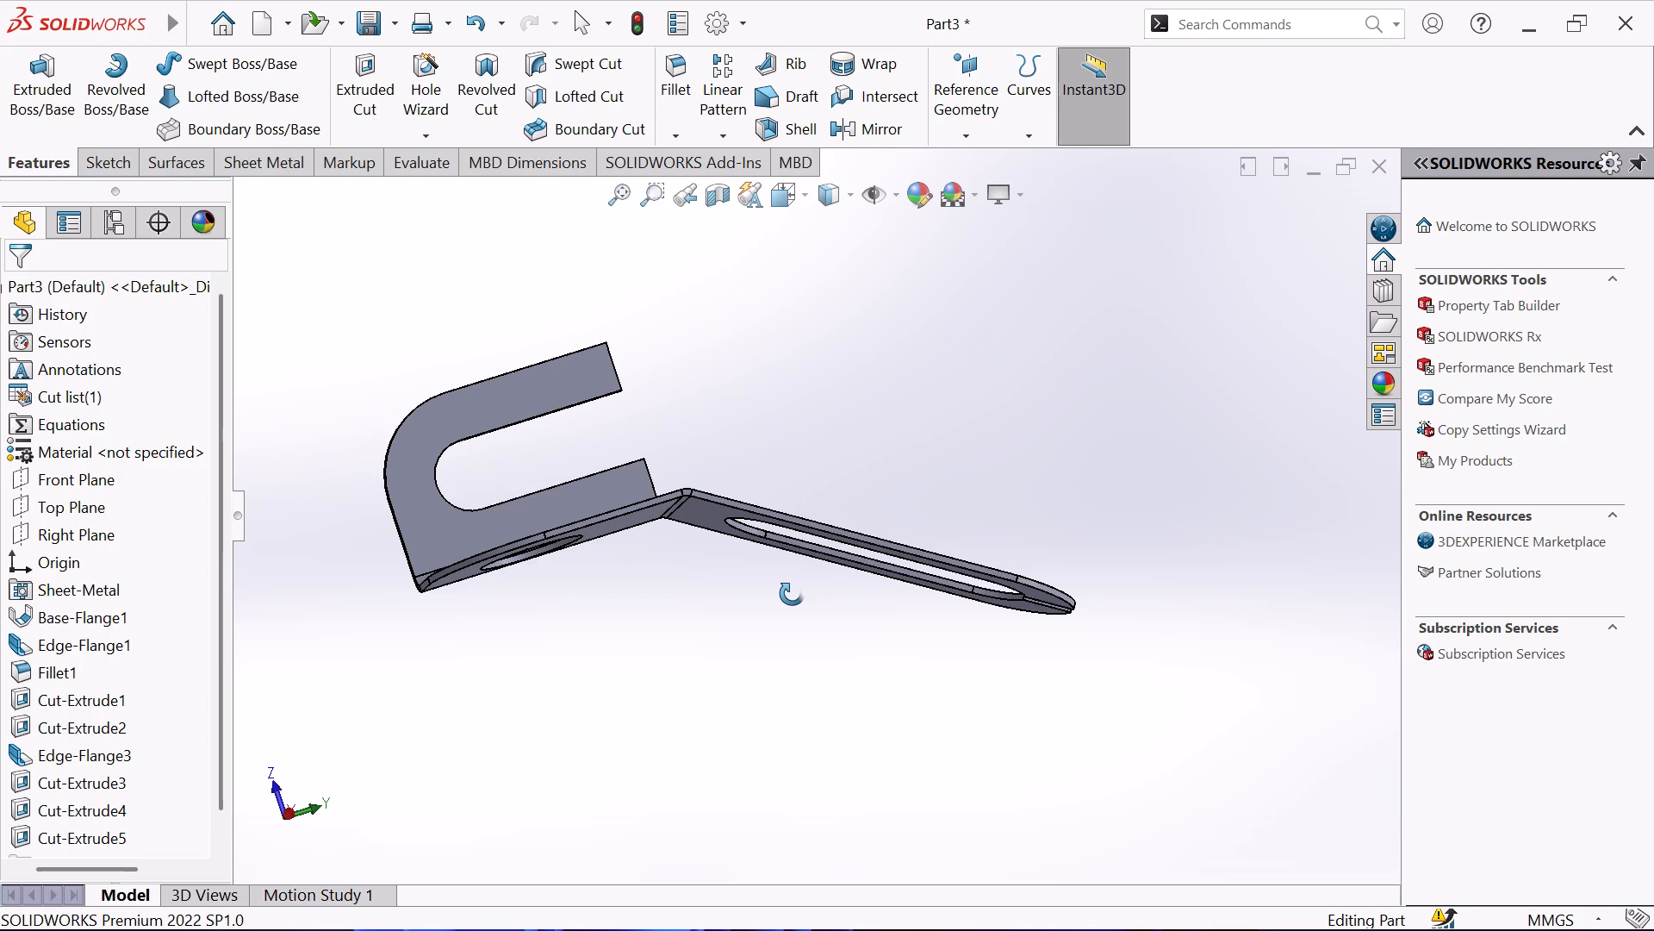
# Flatten the sheet metal part to inspect its complete flat pattern, and return it to the folded state.
pyautogui.moveTo(792, 594); pyautogui.dragTo(825, 650, button='middle')
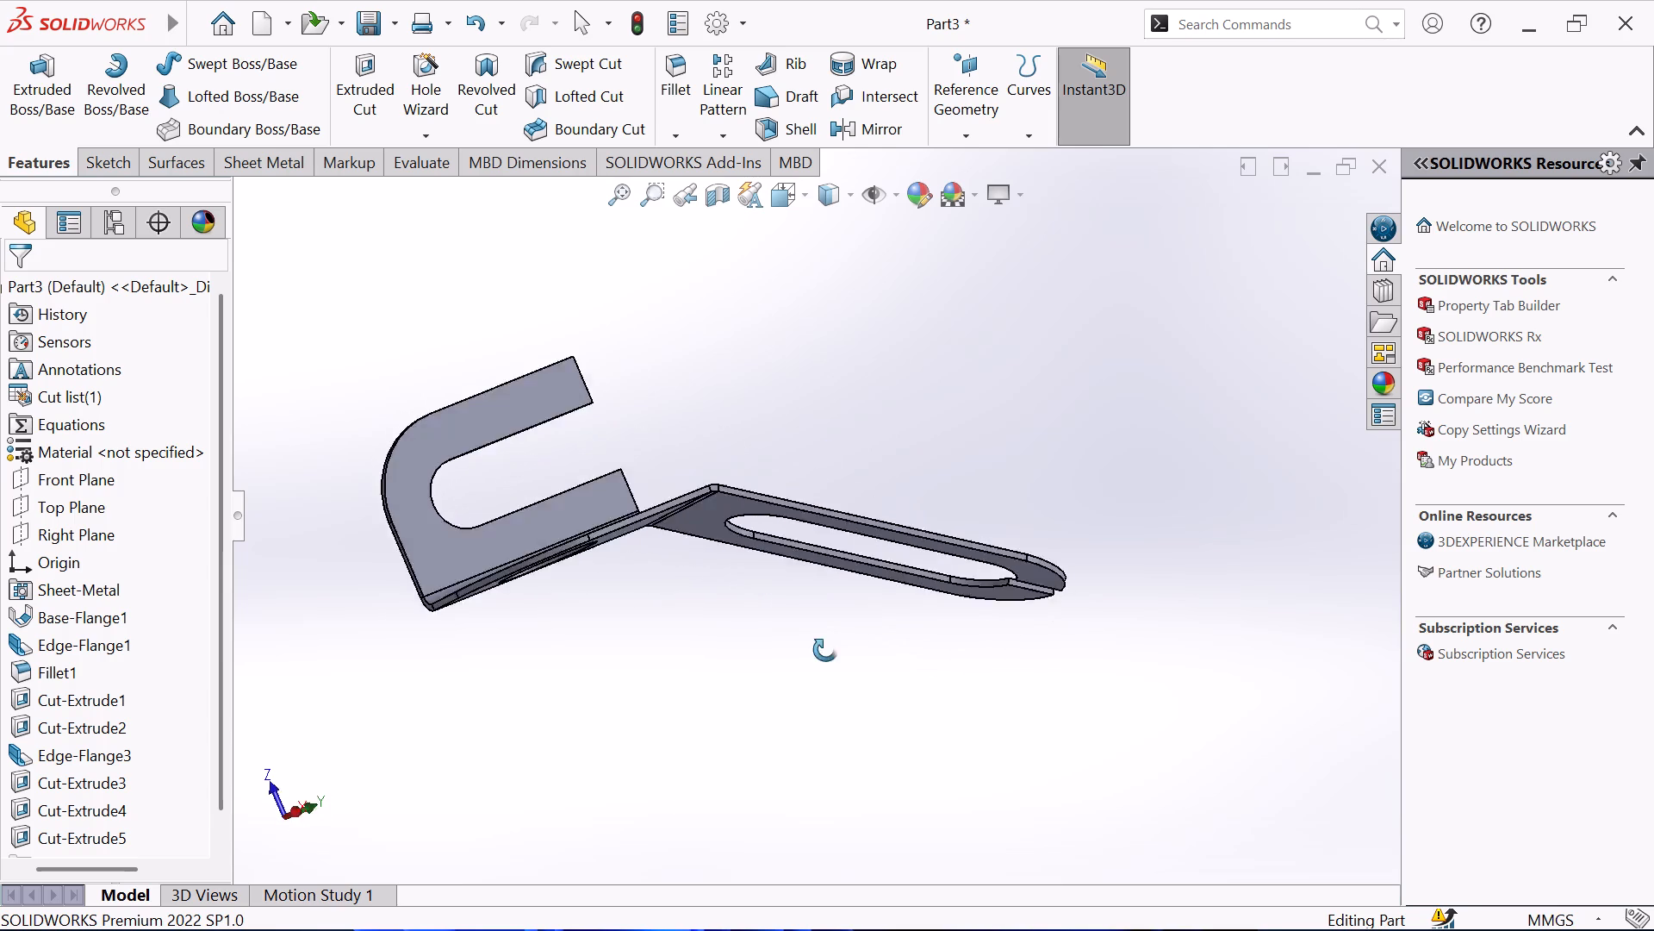
pyautogui.moveTo(825, 650); pyautogui.dragTo(823, 840, button='middle')
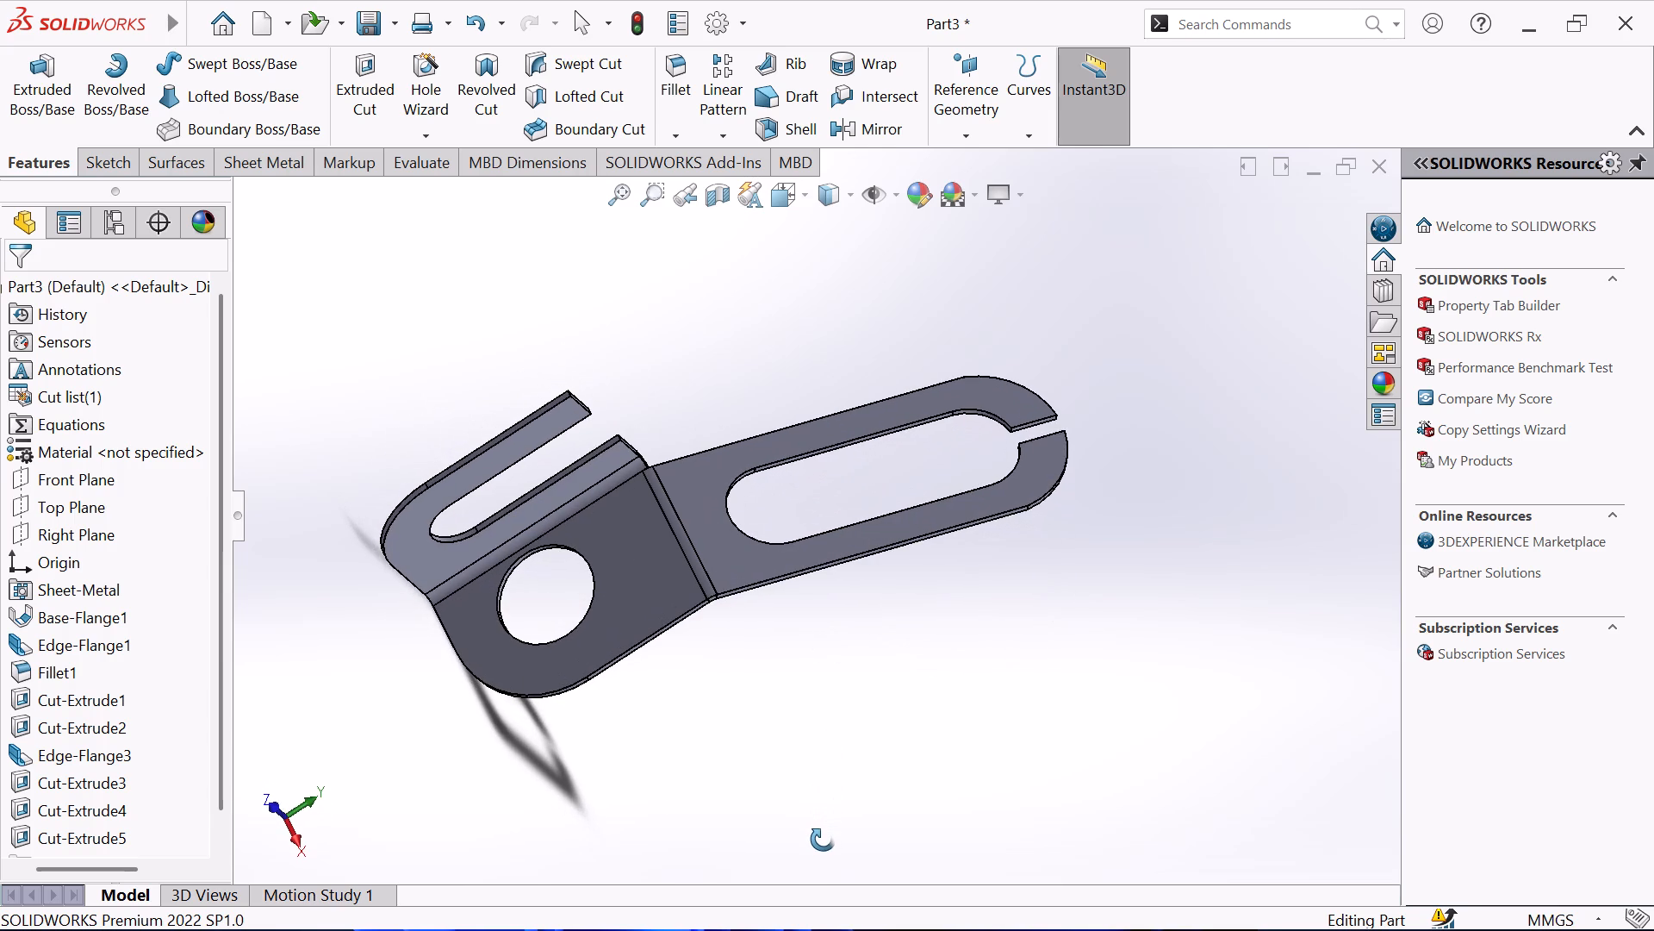
pyautogui.moveTo(823, 840); pyautogui.dragTo(884, 747, button='middle')
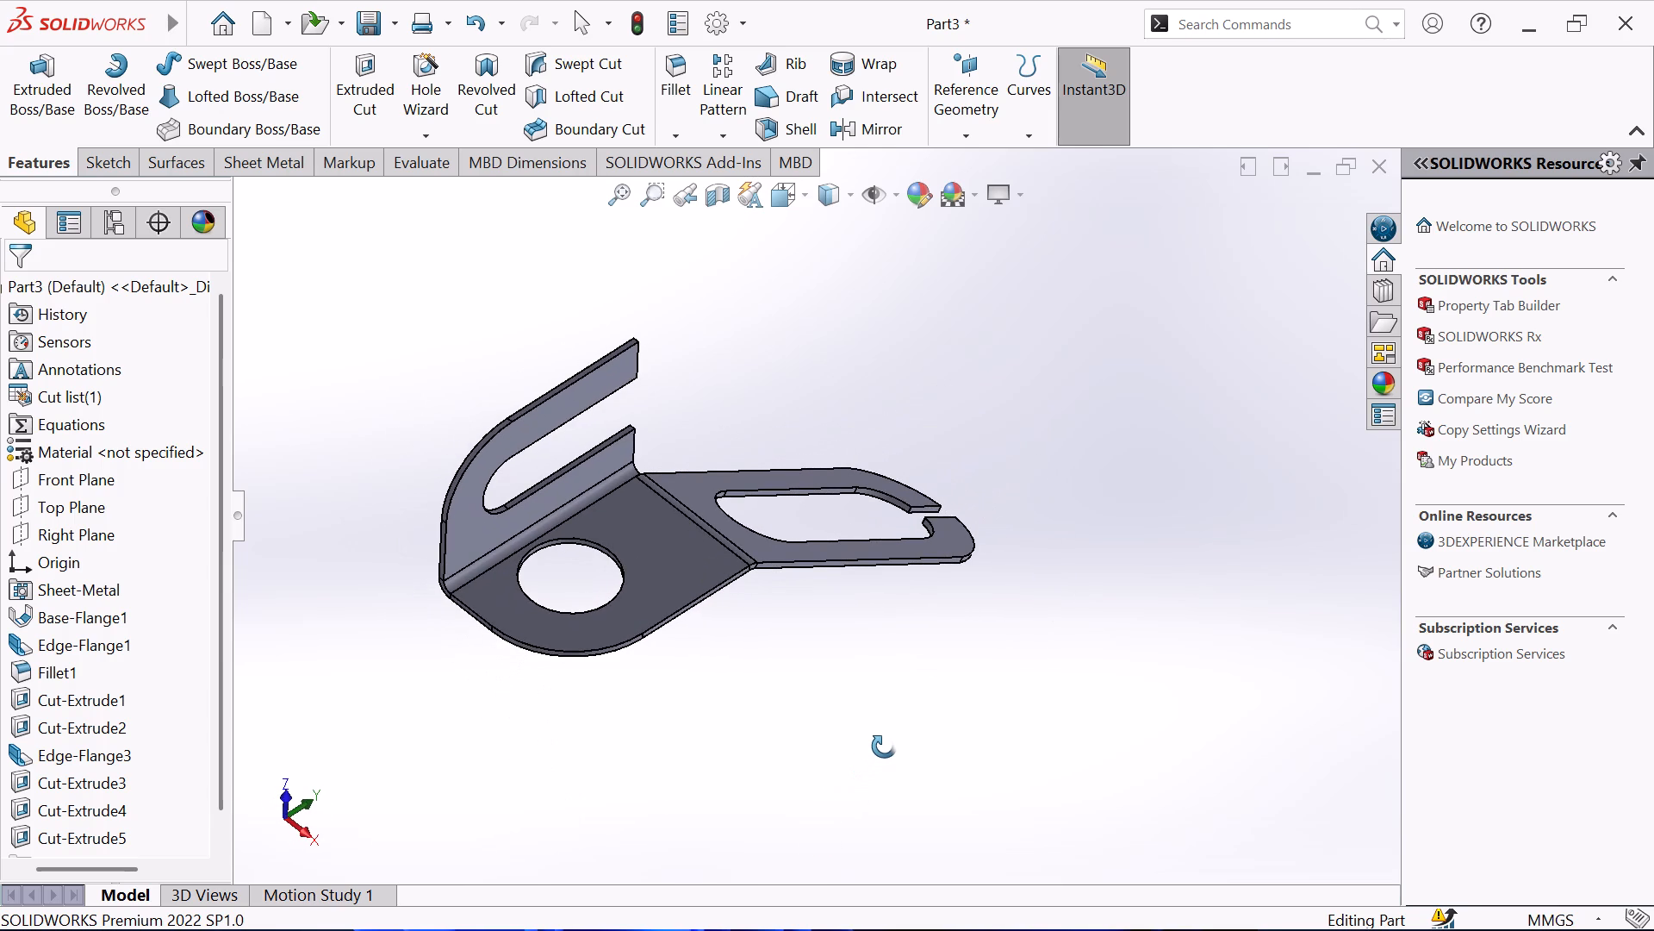
pyautogui.moveTo(884, 747); pyautogui.dragTo(1227, 930, button='middle')
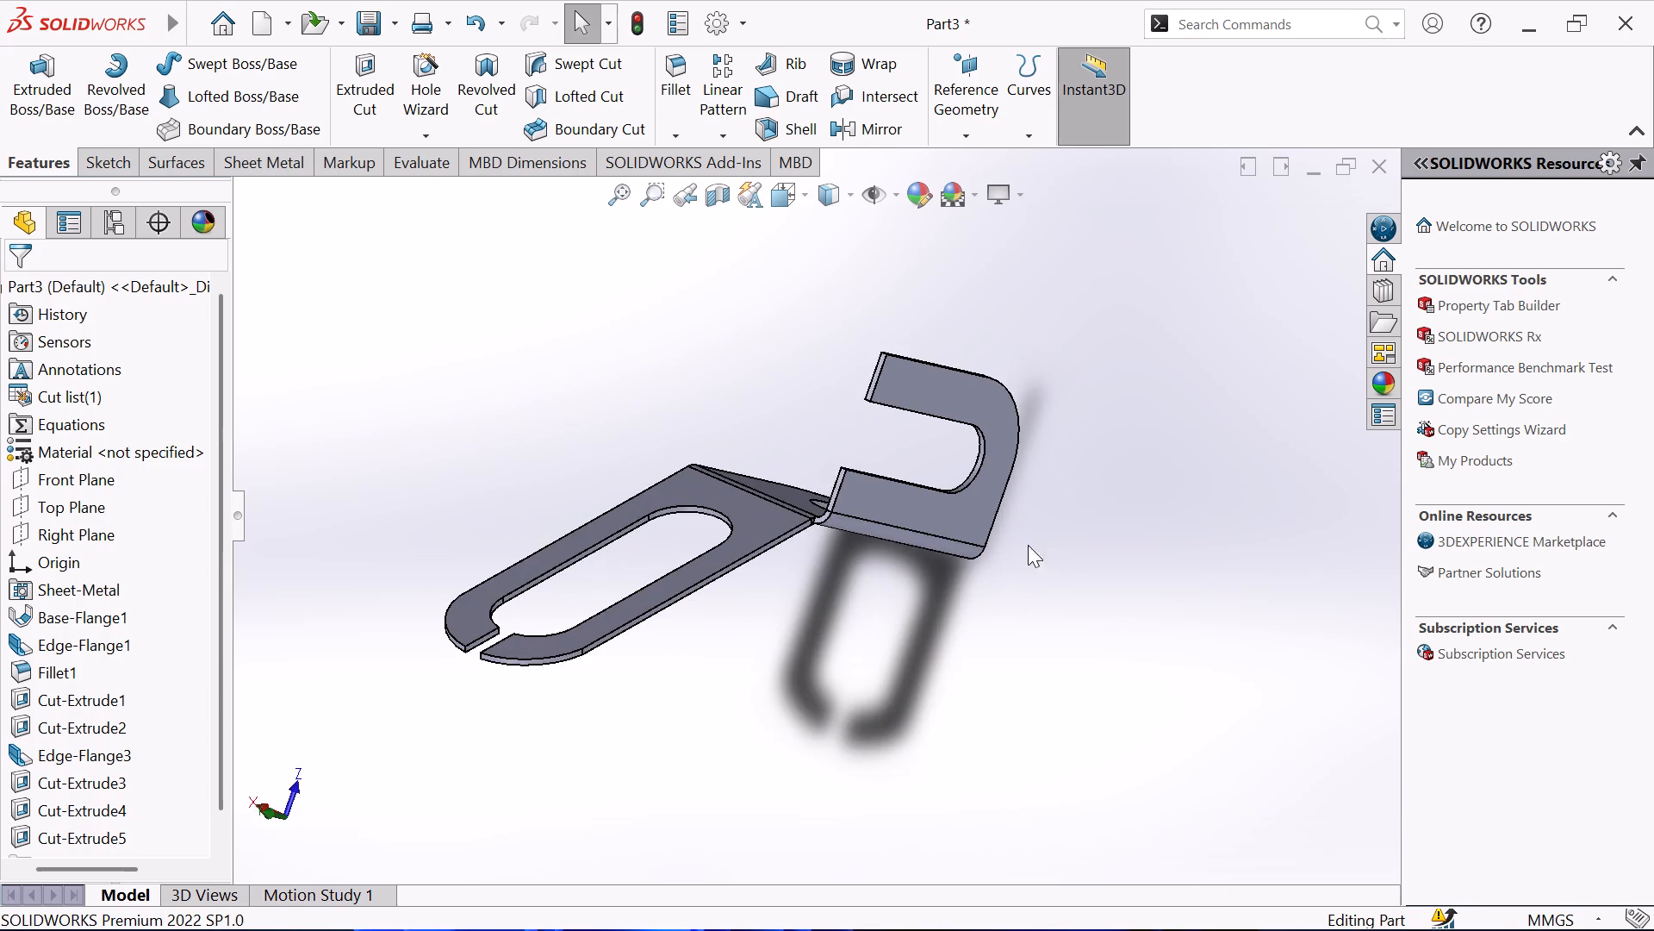
pyautogui.moveTo(1022, 373); pyautogui.dragTo(1019, 781, button='middle')
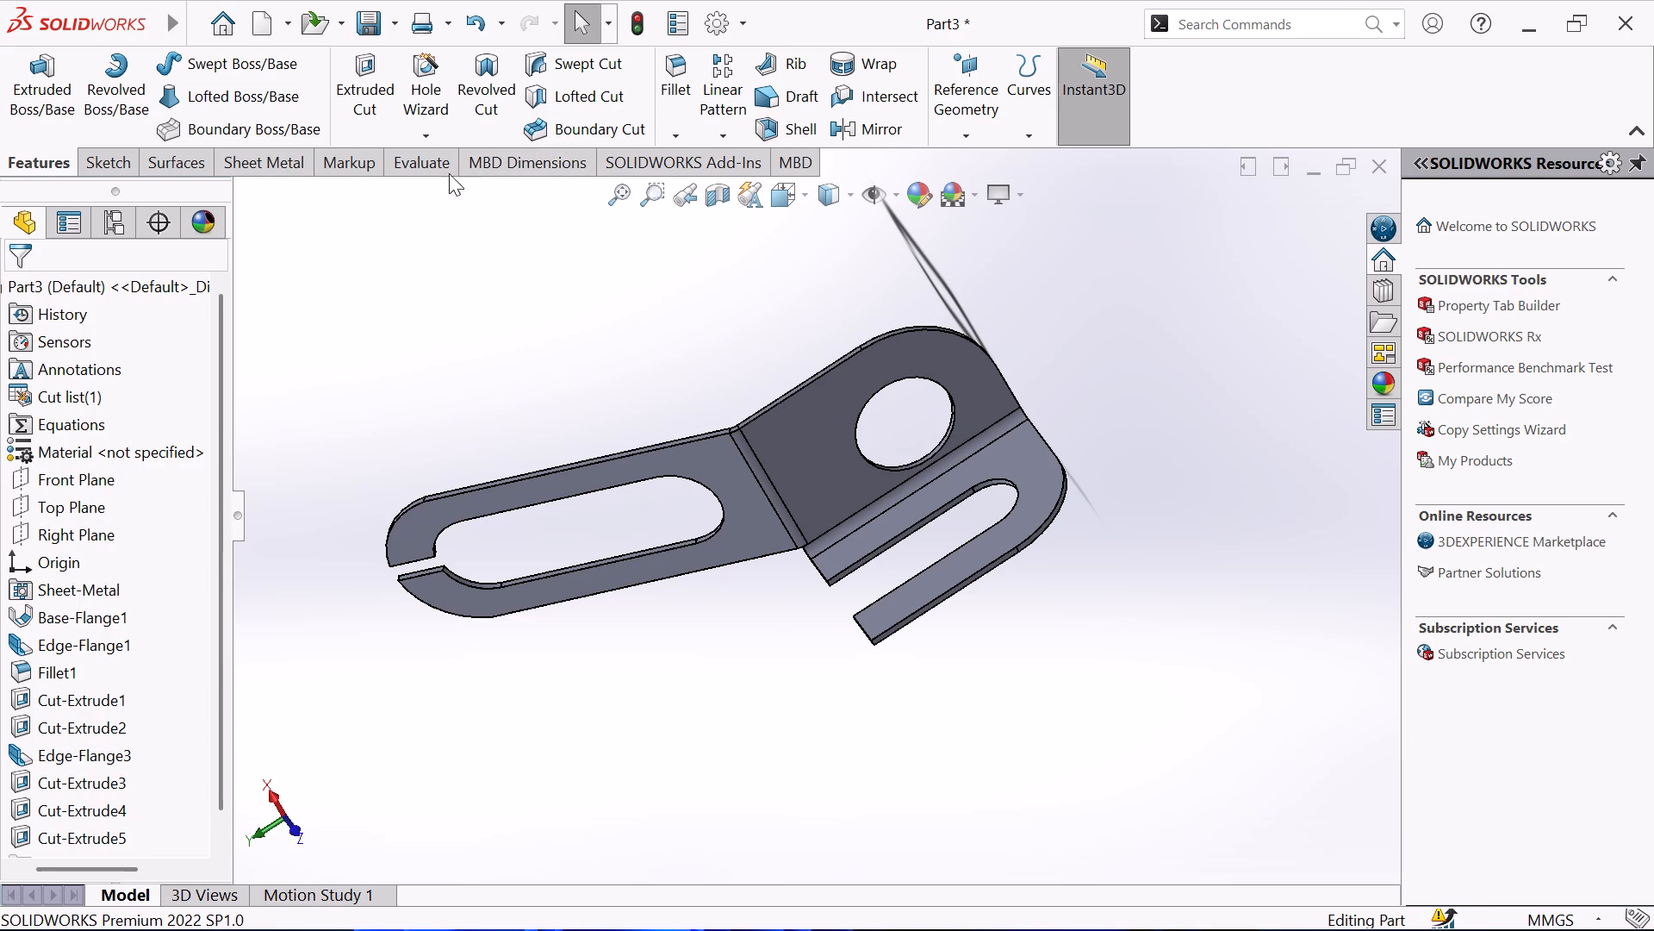
pyautogui.click(264, 168)
pyautogui.click(1106, 134)
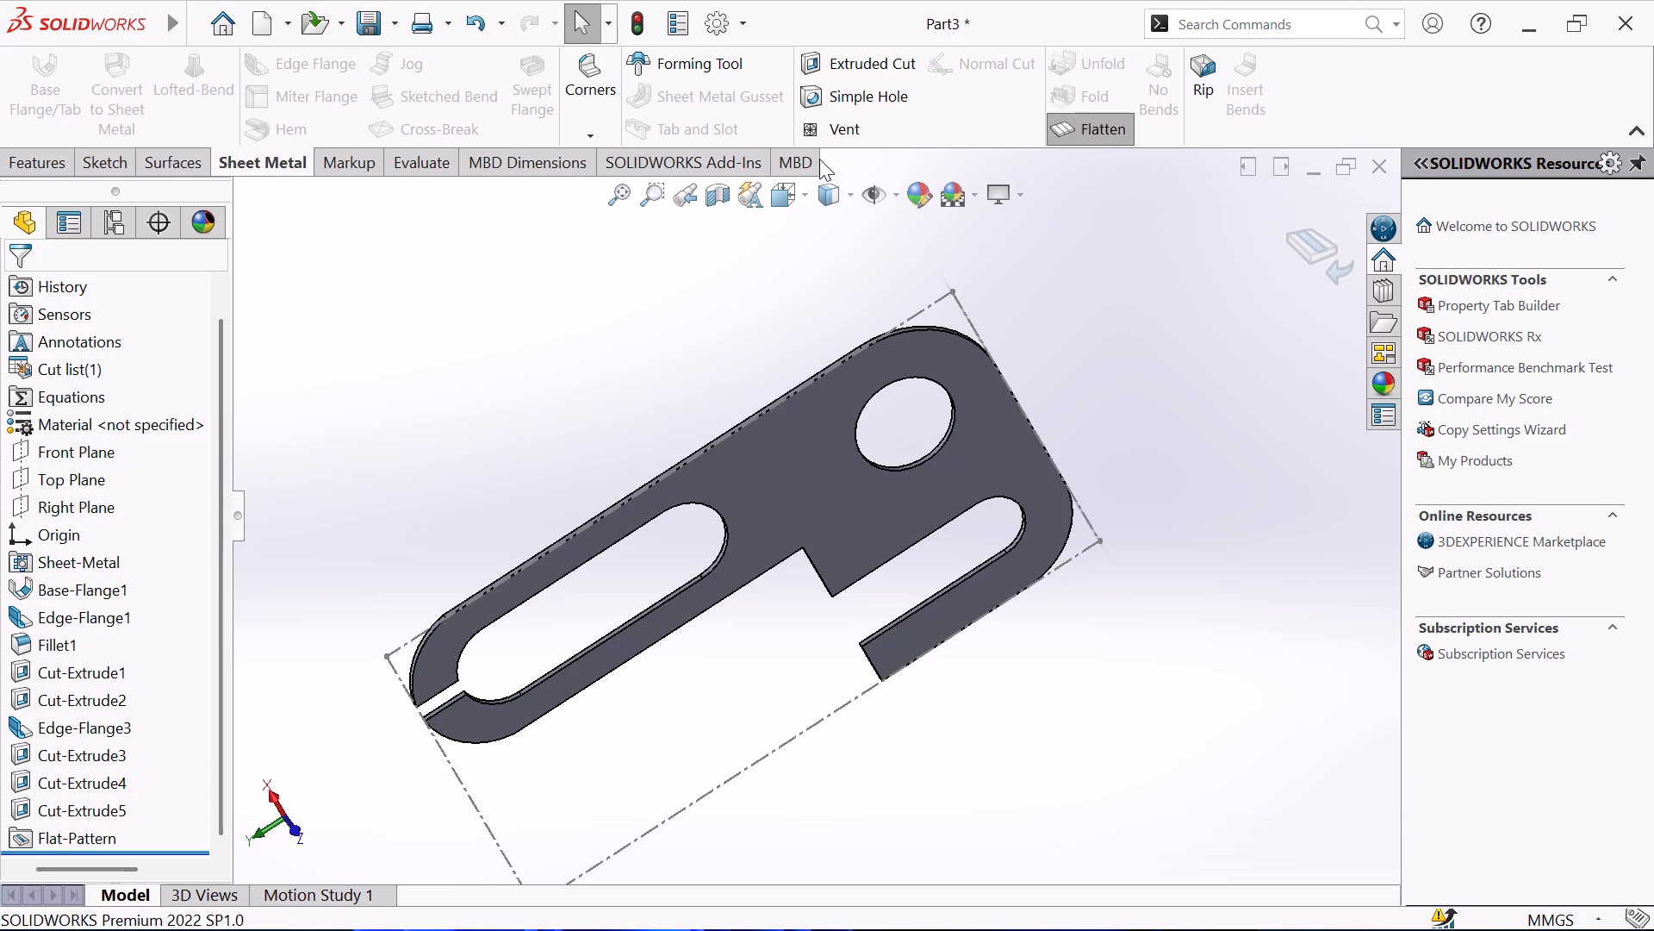
pyautogui.click(1101, 134)
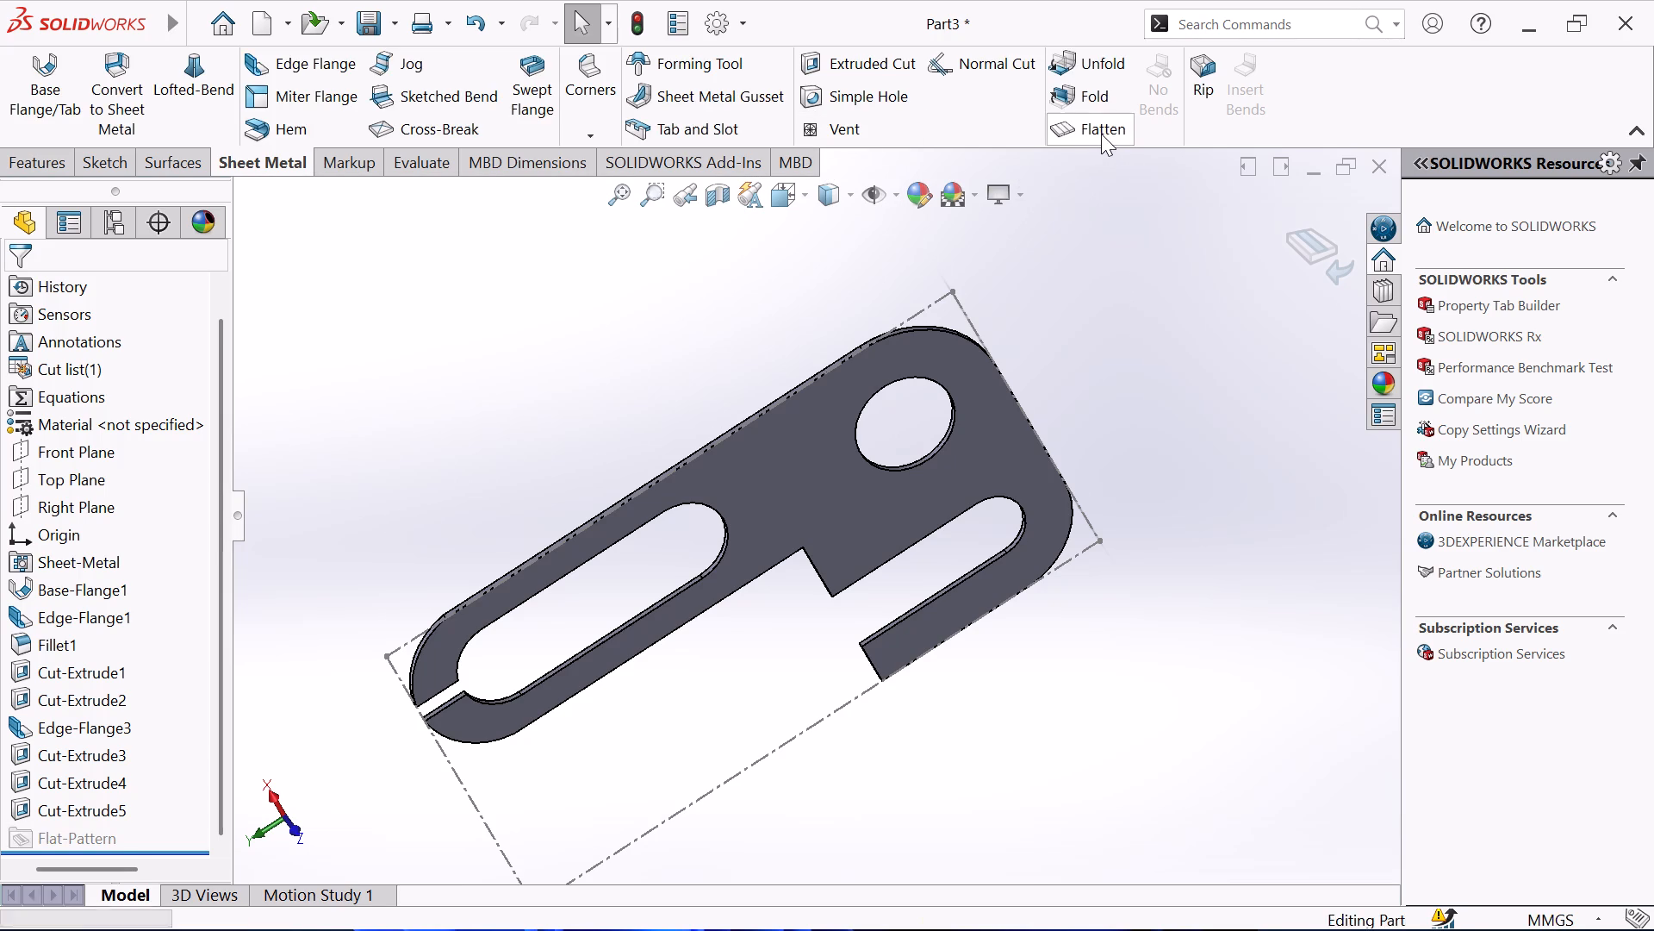
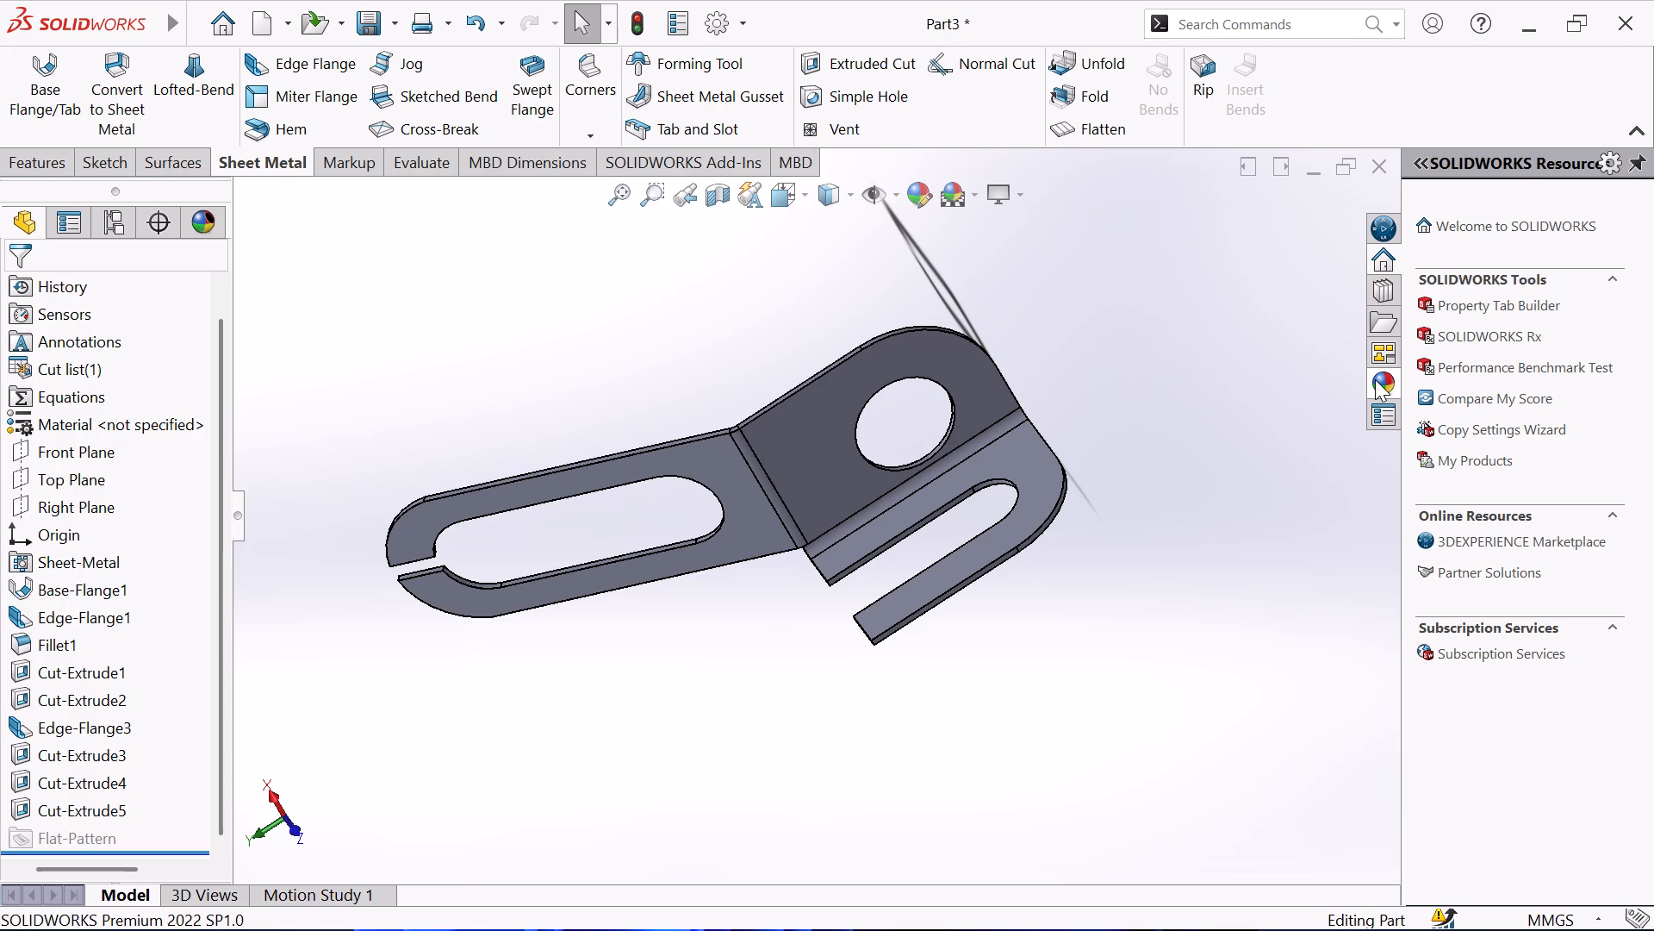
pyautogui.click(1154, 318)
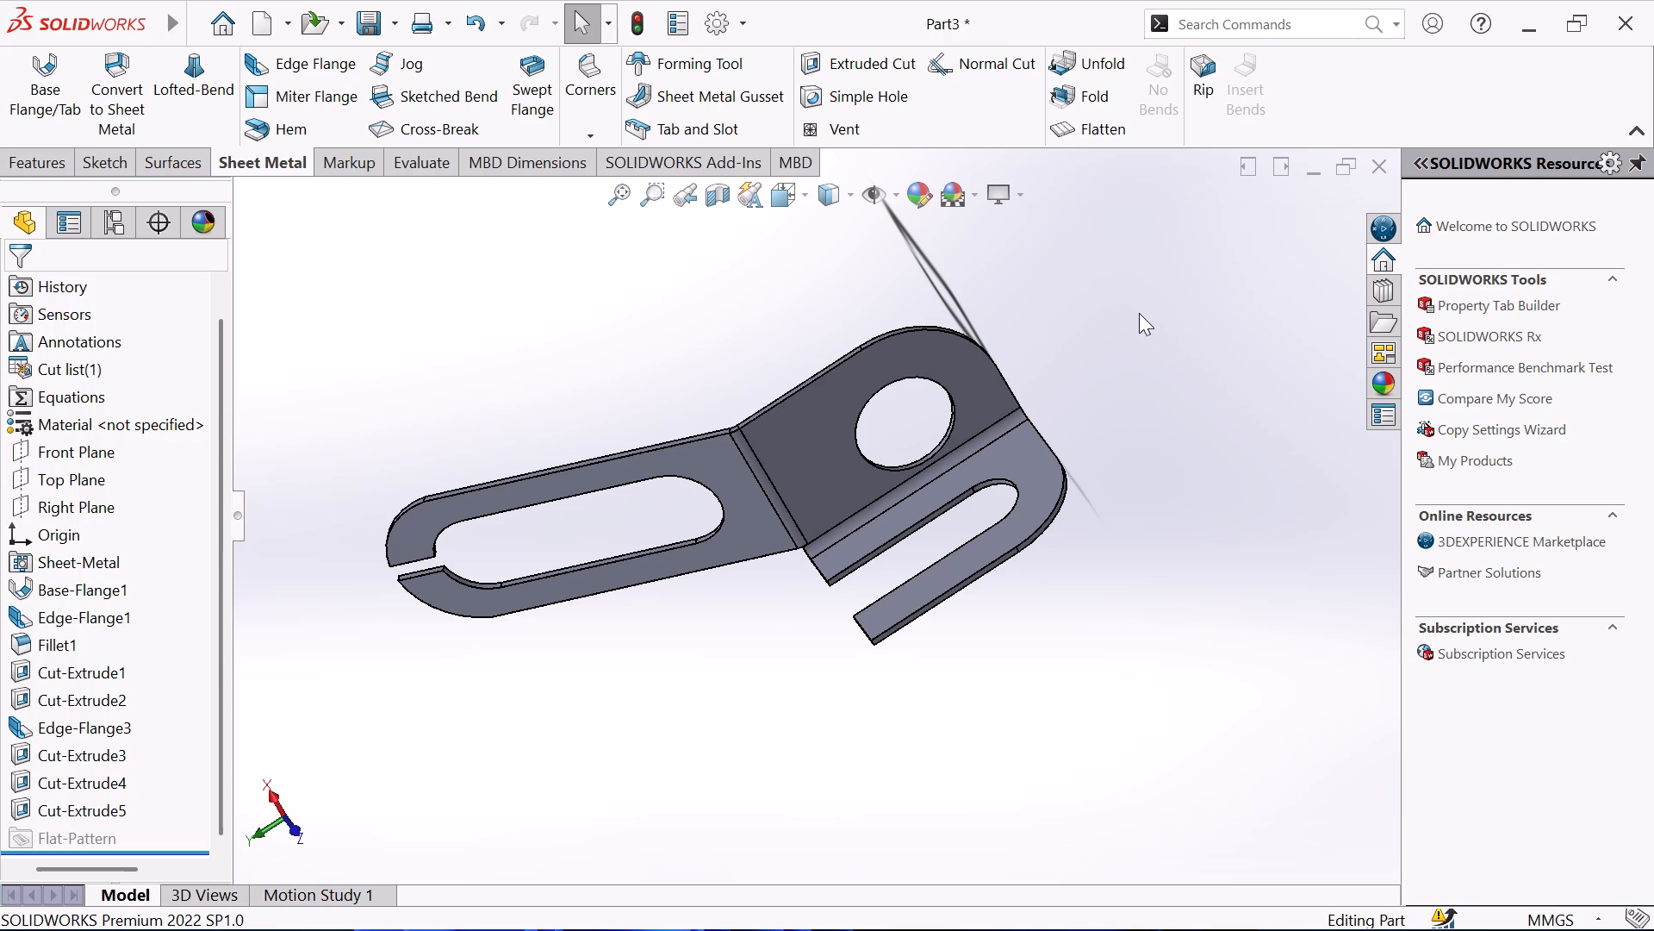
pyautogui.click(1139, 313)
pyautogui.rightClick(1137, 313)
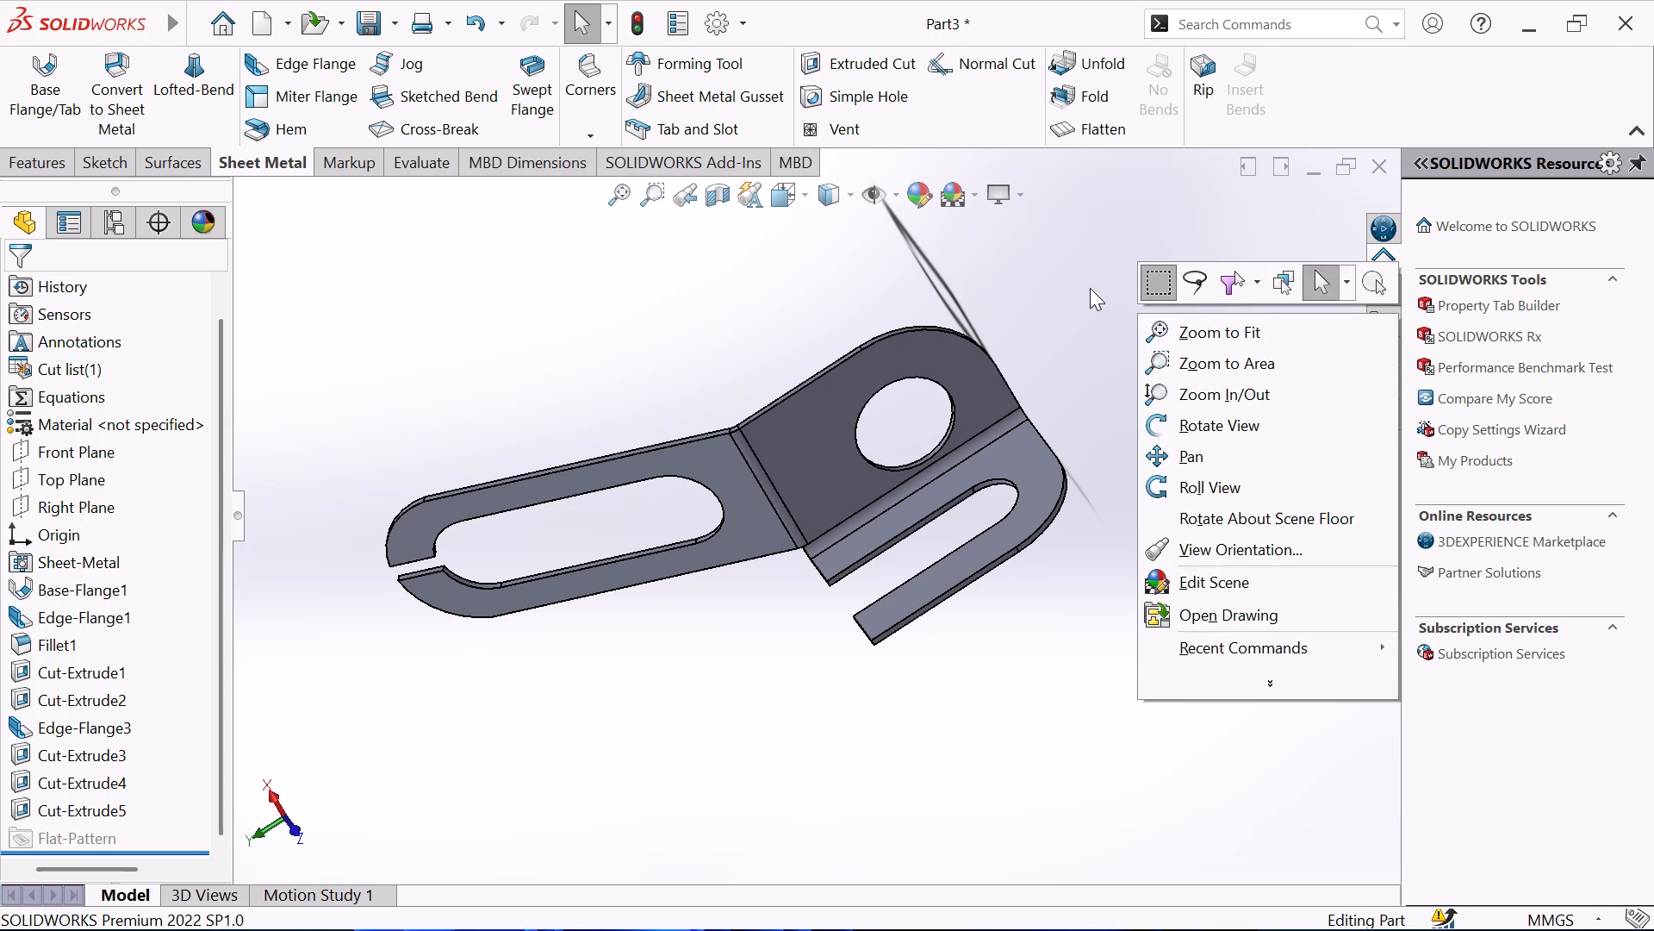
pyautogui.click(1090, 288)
# Inspect the folded sheet metal part from a corner view orientation and from its opposite side.
pyautogui.scroll(2, 753, 457)
pyautogui.moveTo(753, 457); pyautogui.dragTo(777, 457, button='middle')
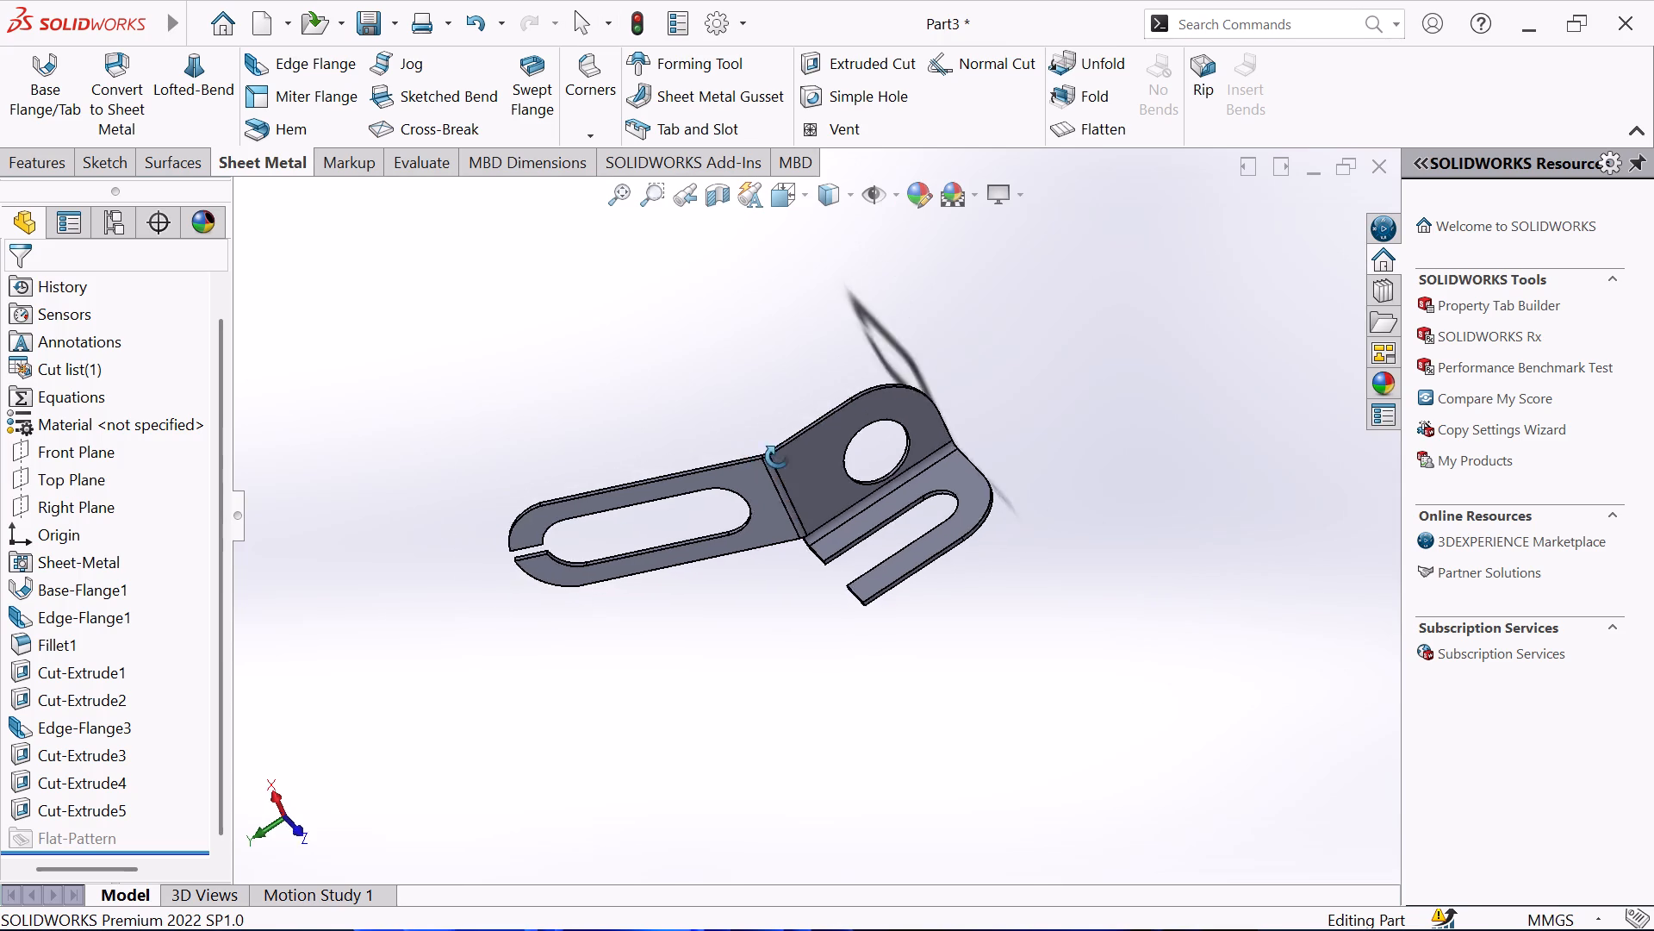
pyautogui.moveTo(777, 457); pyautogui.dragTo(859, 342, button='middle')
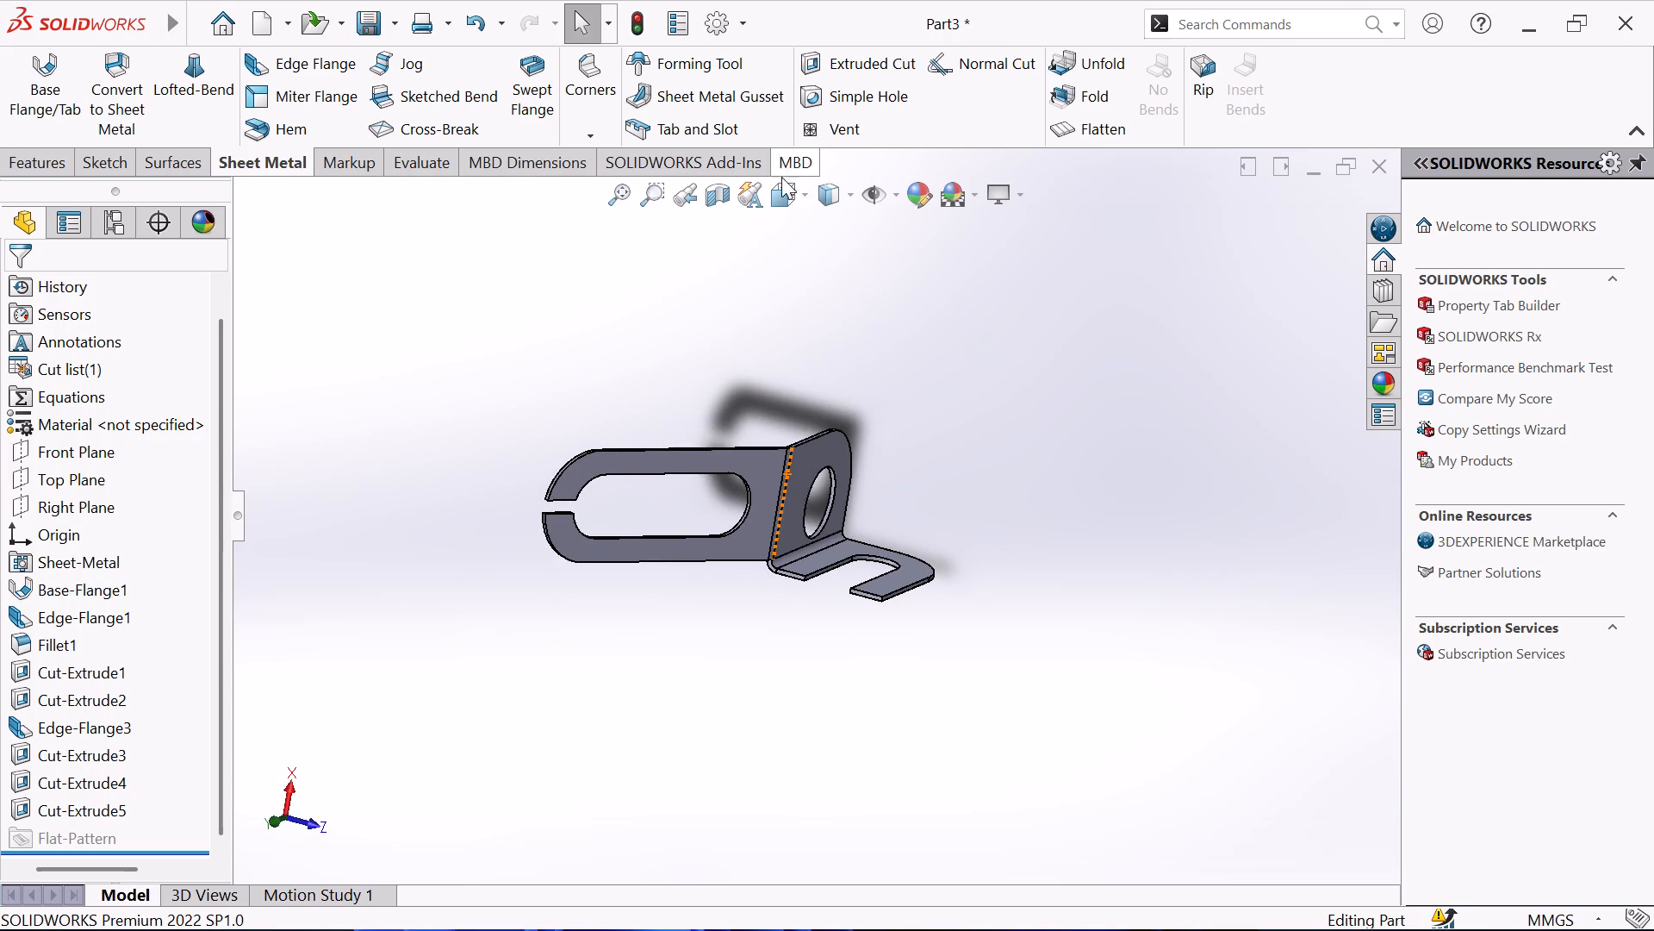
pyautogui.click(781, 189)
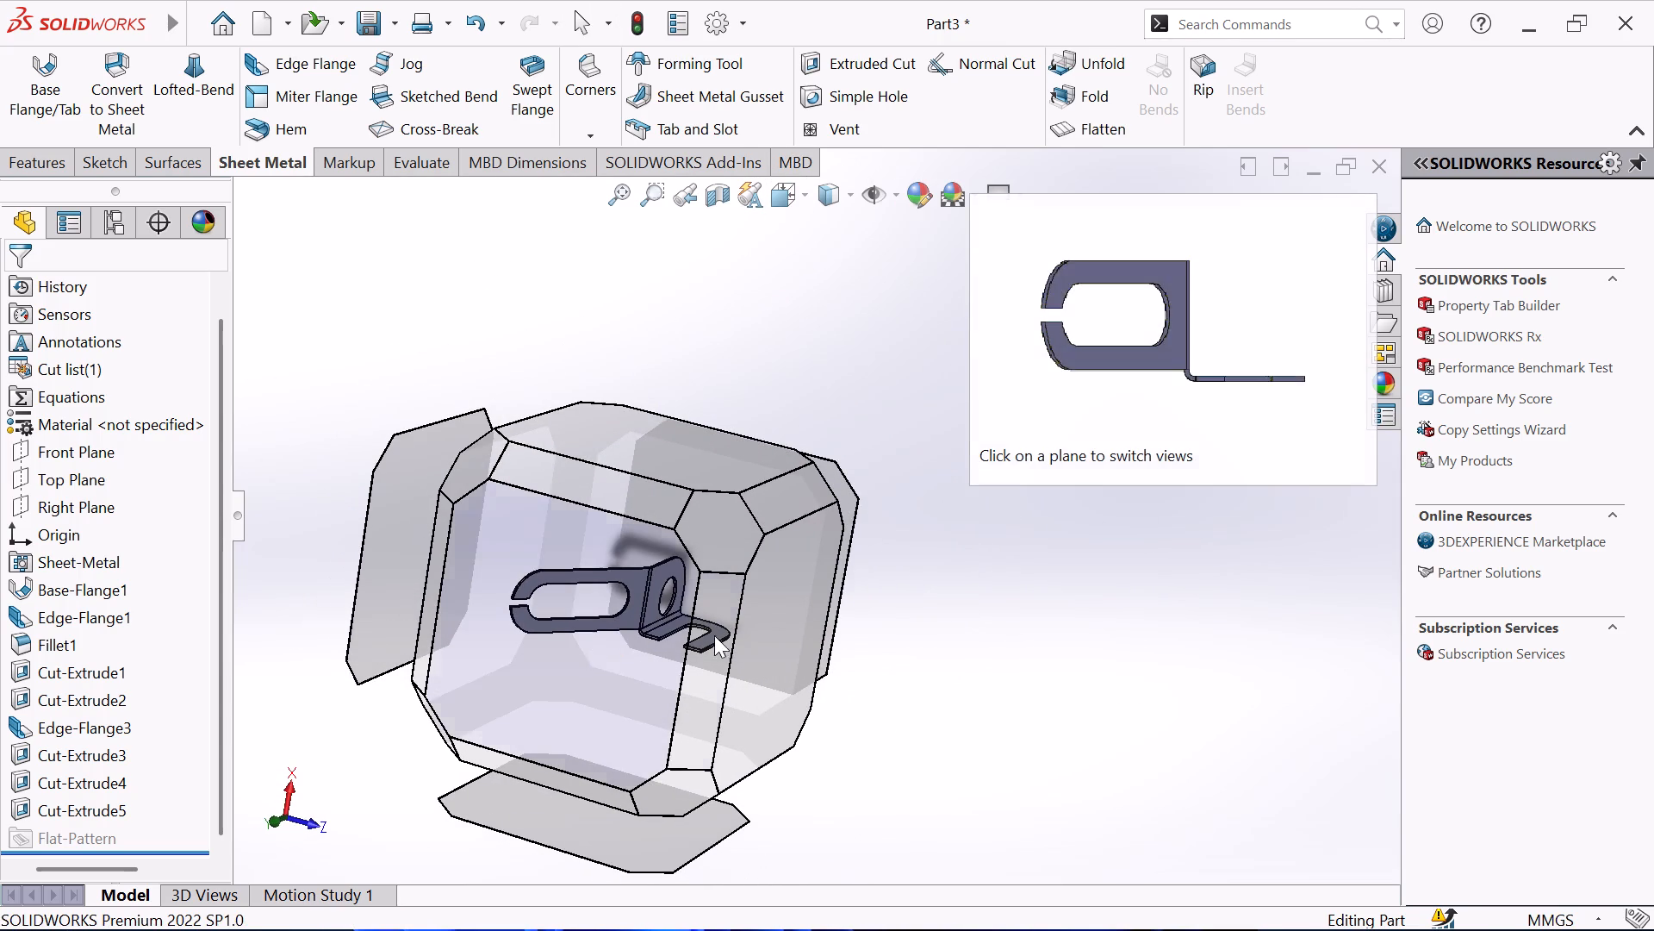
pyautogui.click(749, 537)
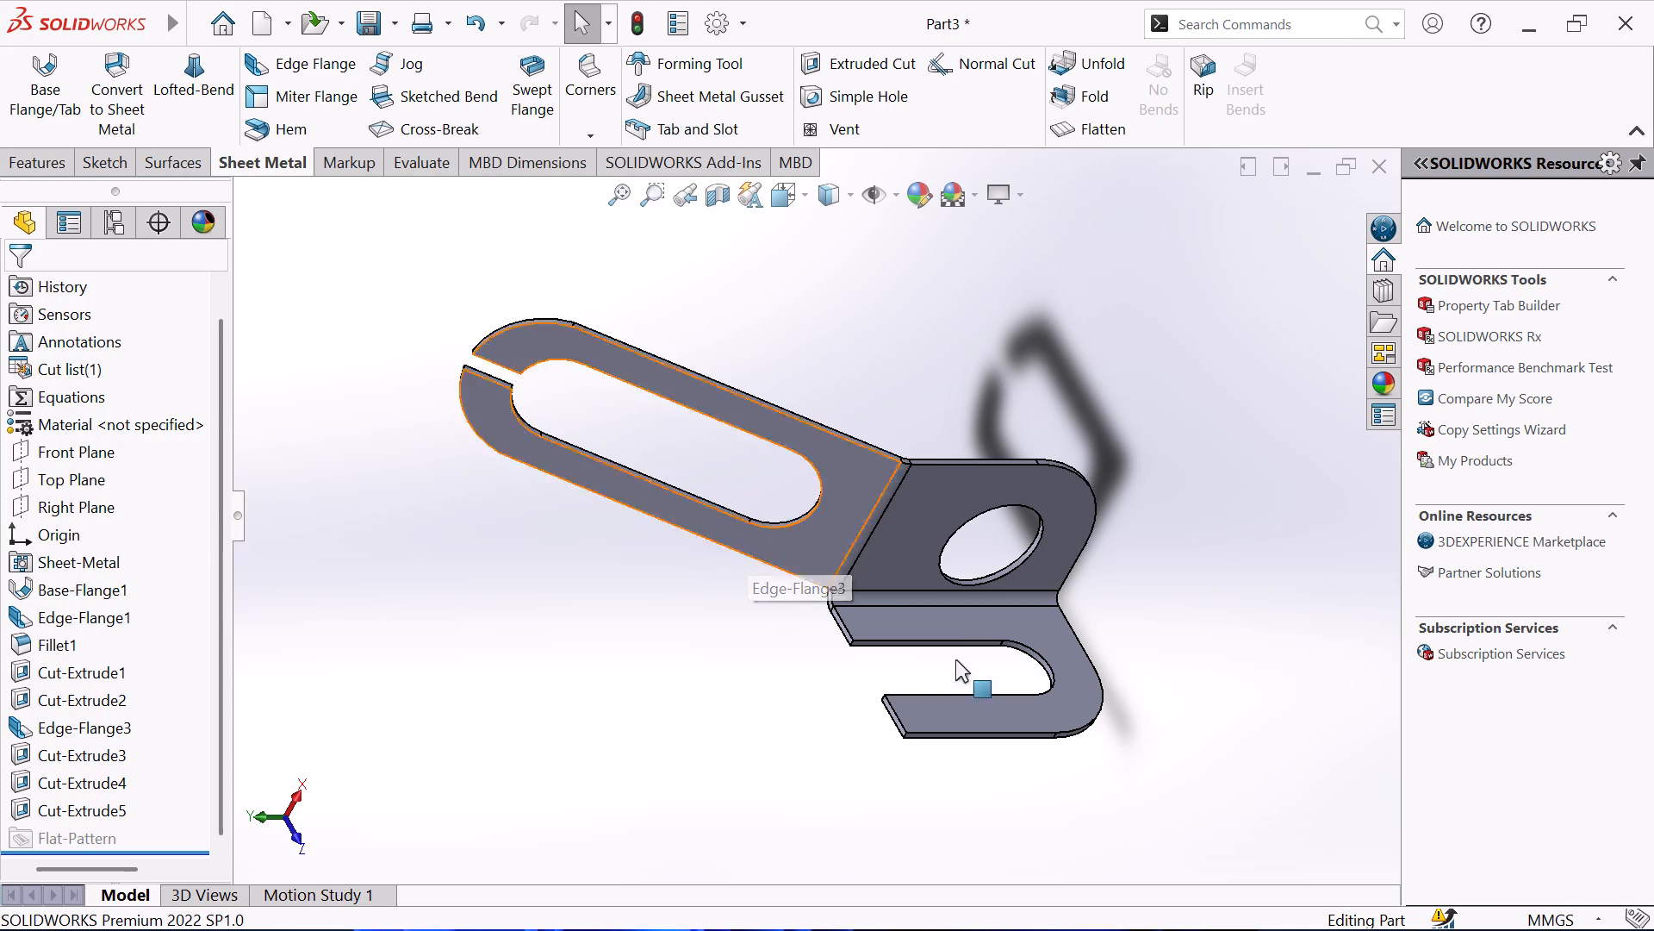
pyautogui.scroll(2, 1034, 665)
pyautogui.click(1044, 658)
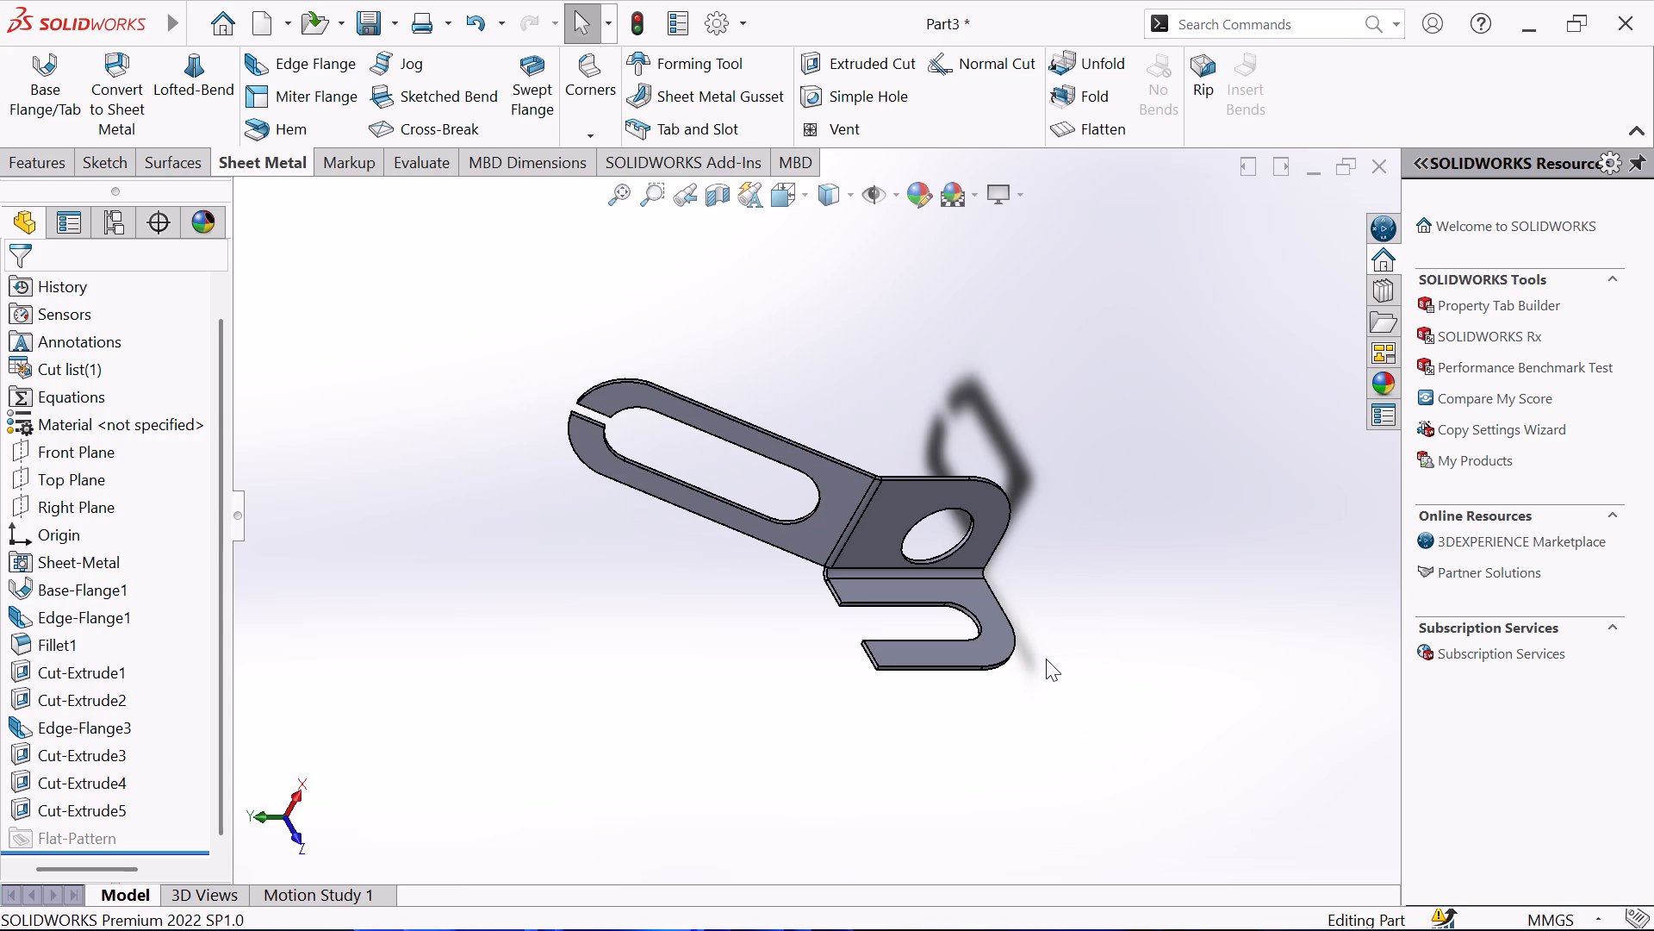
pyautogui.scroll(1, 823, 572)
pyautogui.moveTo(824, 571); pyautogui.dragTo(1056, 676, button='middle')
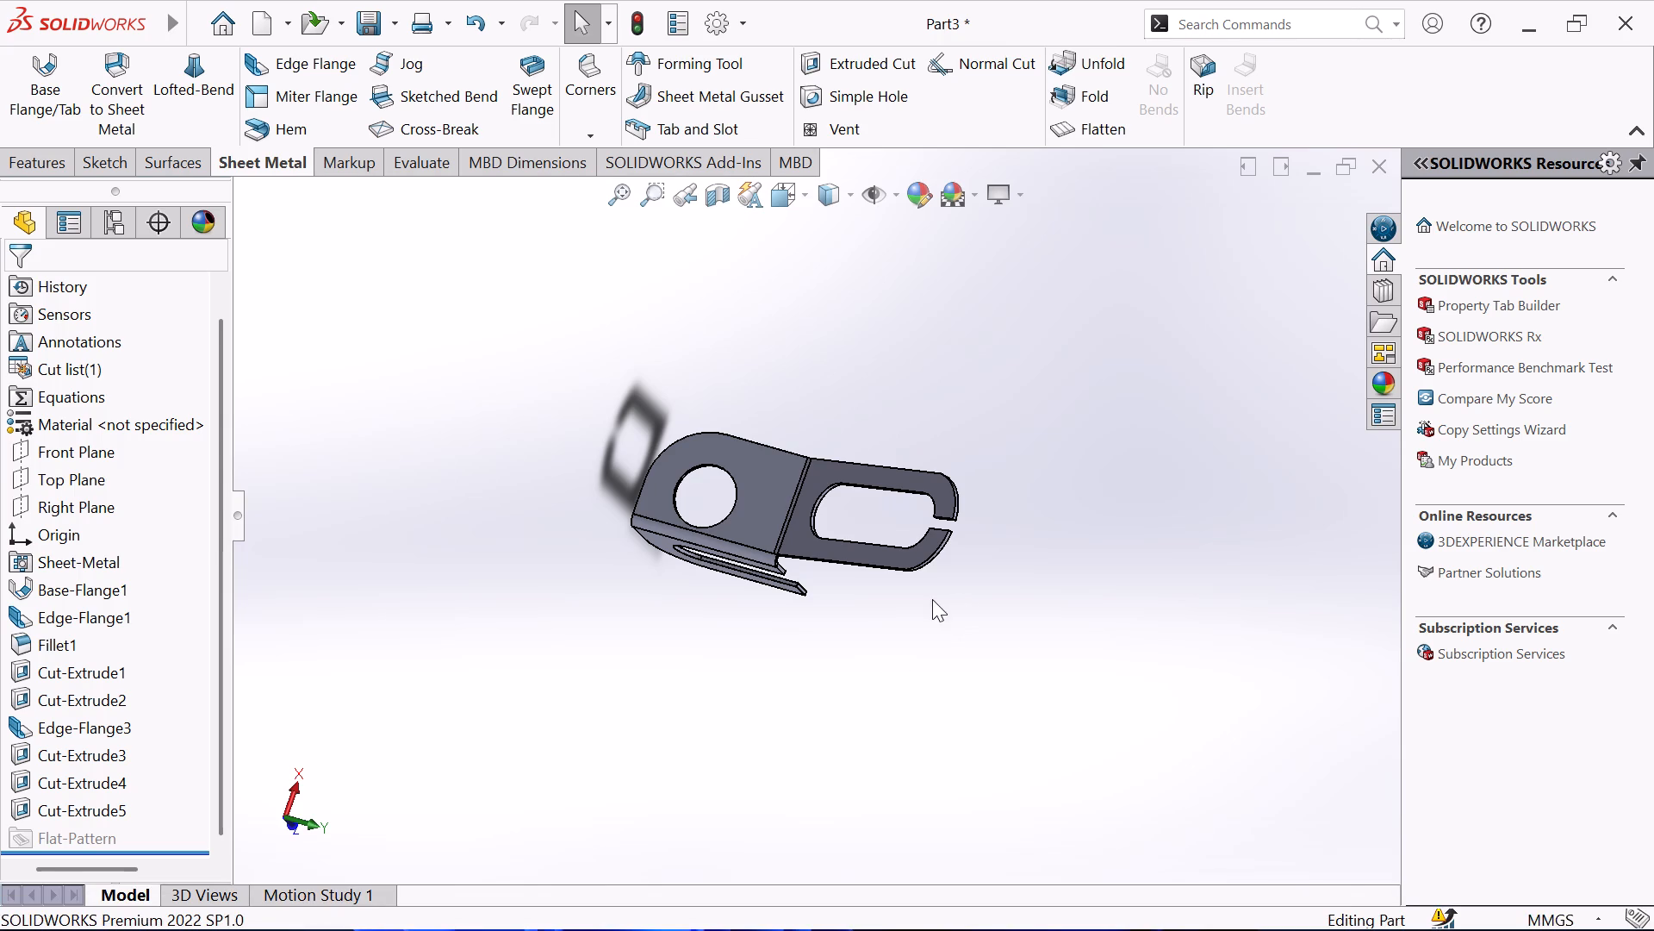
pyautogui.moveTo(929, 599); pyautogui.dragTo(668, 521, button='middle')
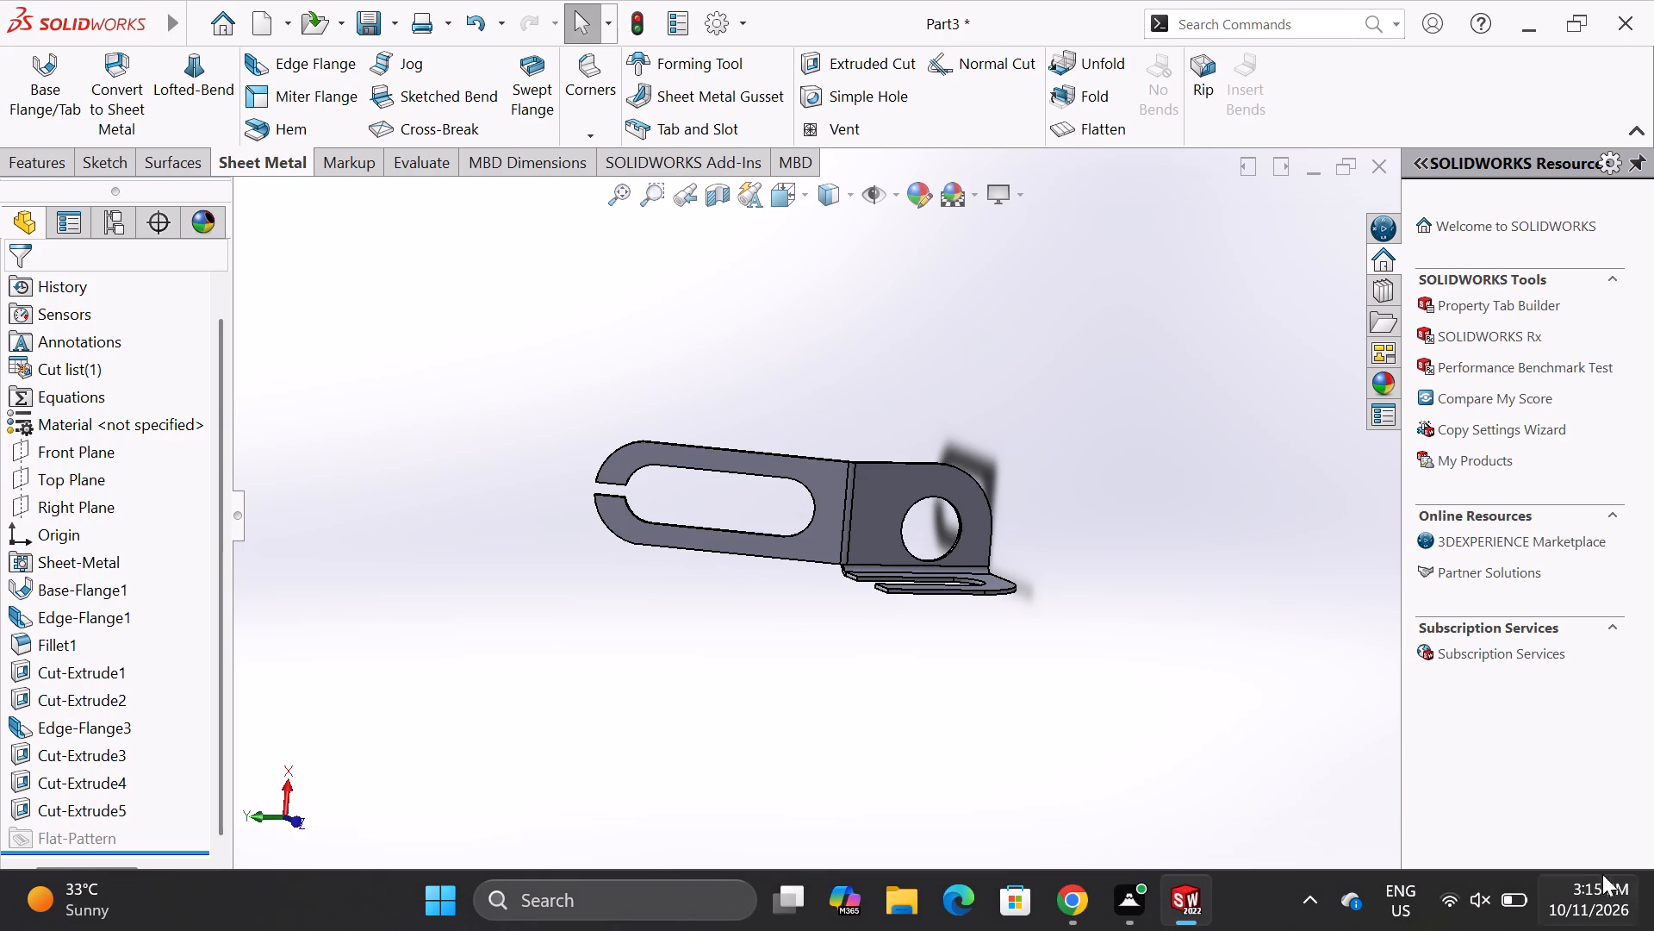
# Examine the finished part all around, including the circular cut-out, the open-slotted flange and the split-end angled flange.
pyautogui.scroll(-1, 1020, 463)
pyautogui.moveTo(1020, 463); pyautogui.dragTo(904, 522, button='middle')
pyautogui.scroll(-1, 961, 488)
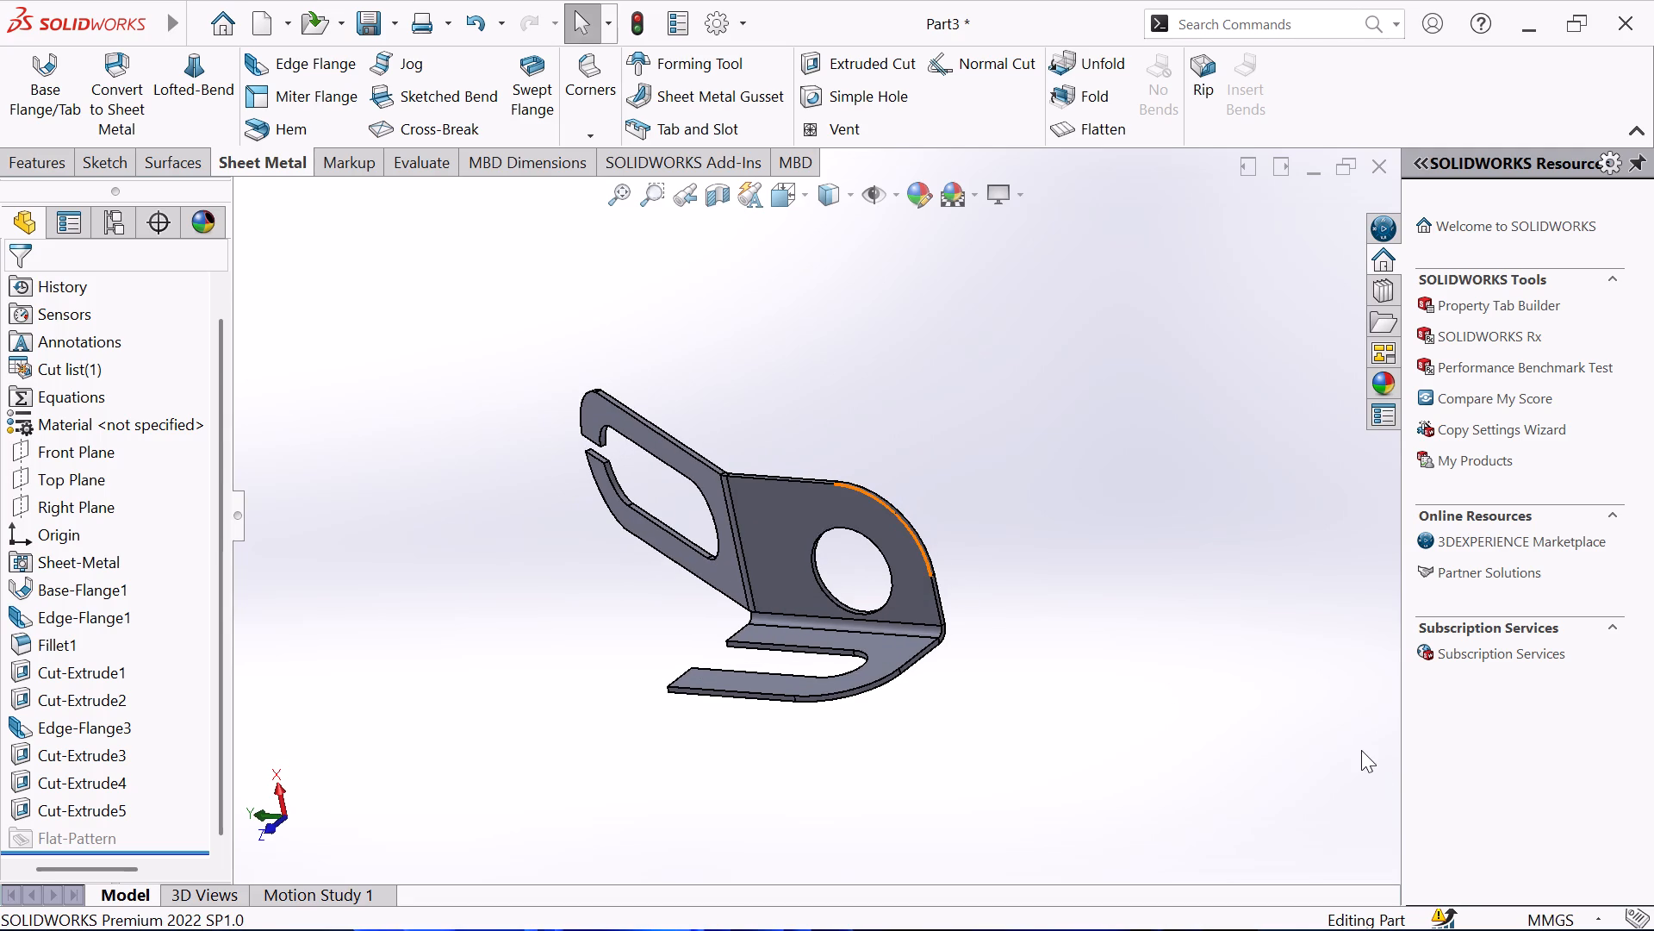
pyautogui.scroll(2, 1222, 714)
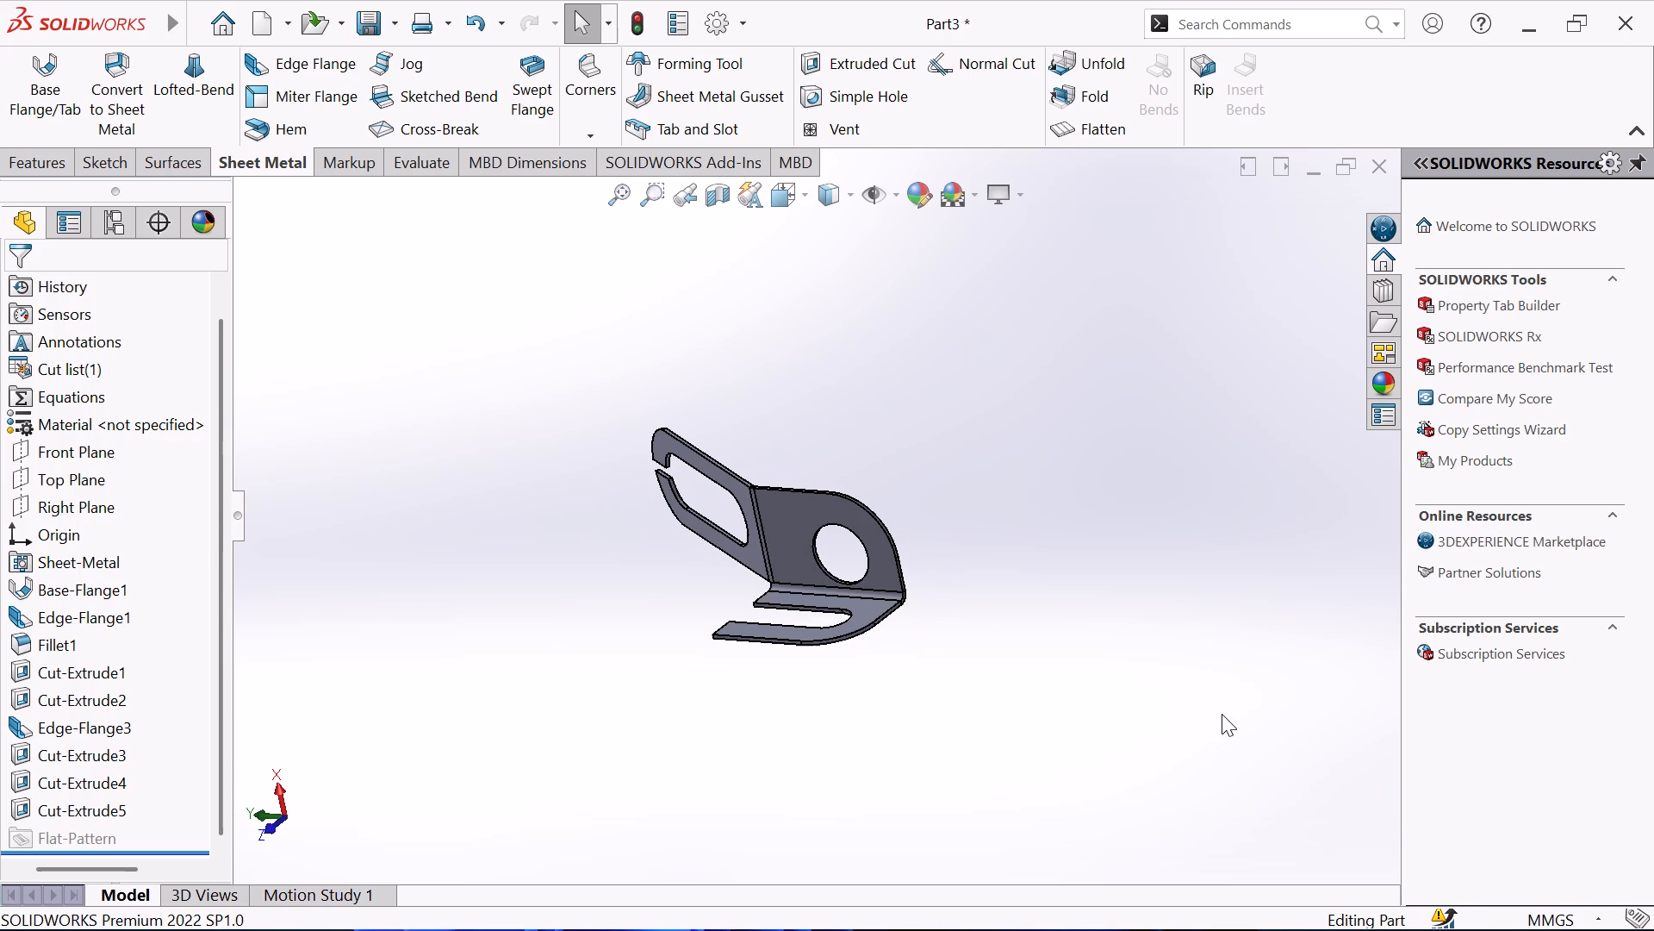
pyautogui.scroll(-1, 740, 534)
pyautogui.moveTo(737, 534); pyautogui.dragTo(777, 496, button='middle')
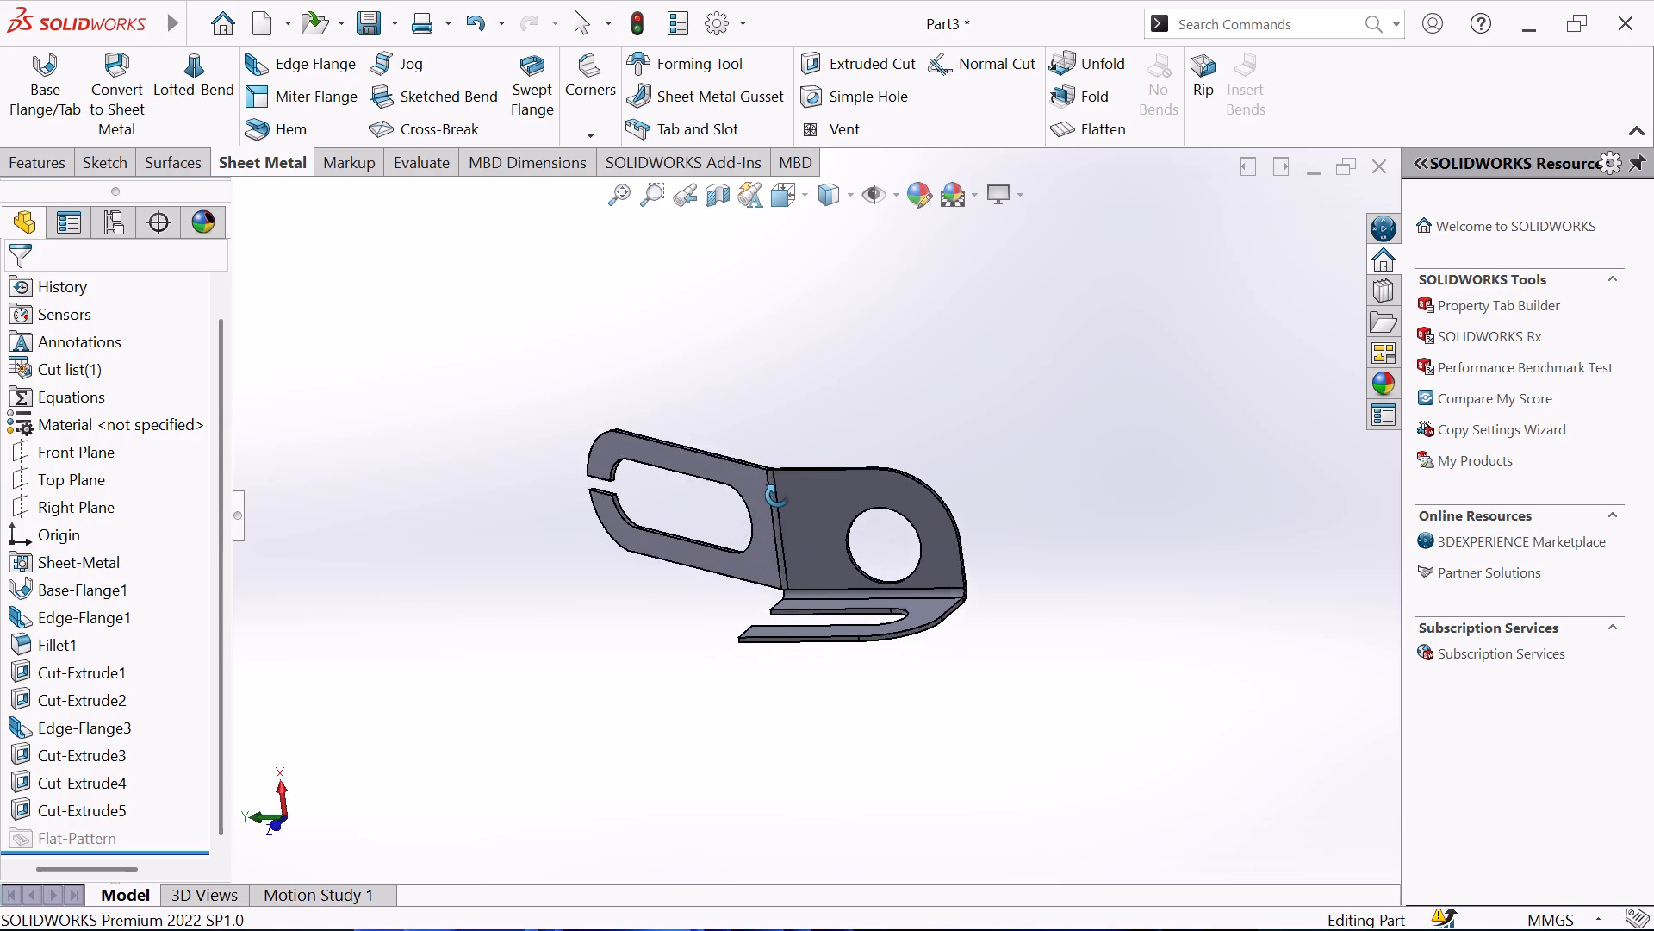
pyautogui.moveTo(777, 496); pyautogui.dragTo(1181, 712, button='middle')
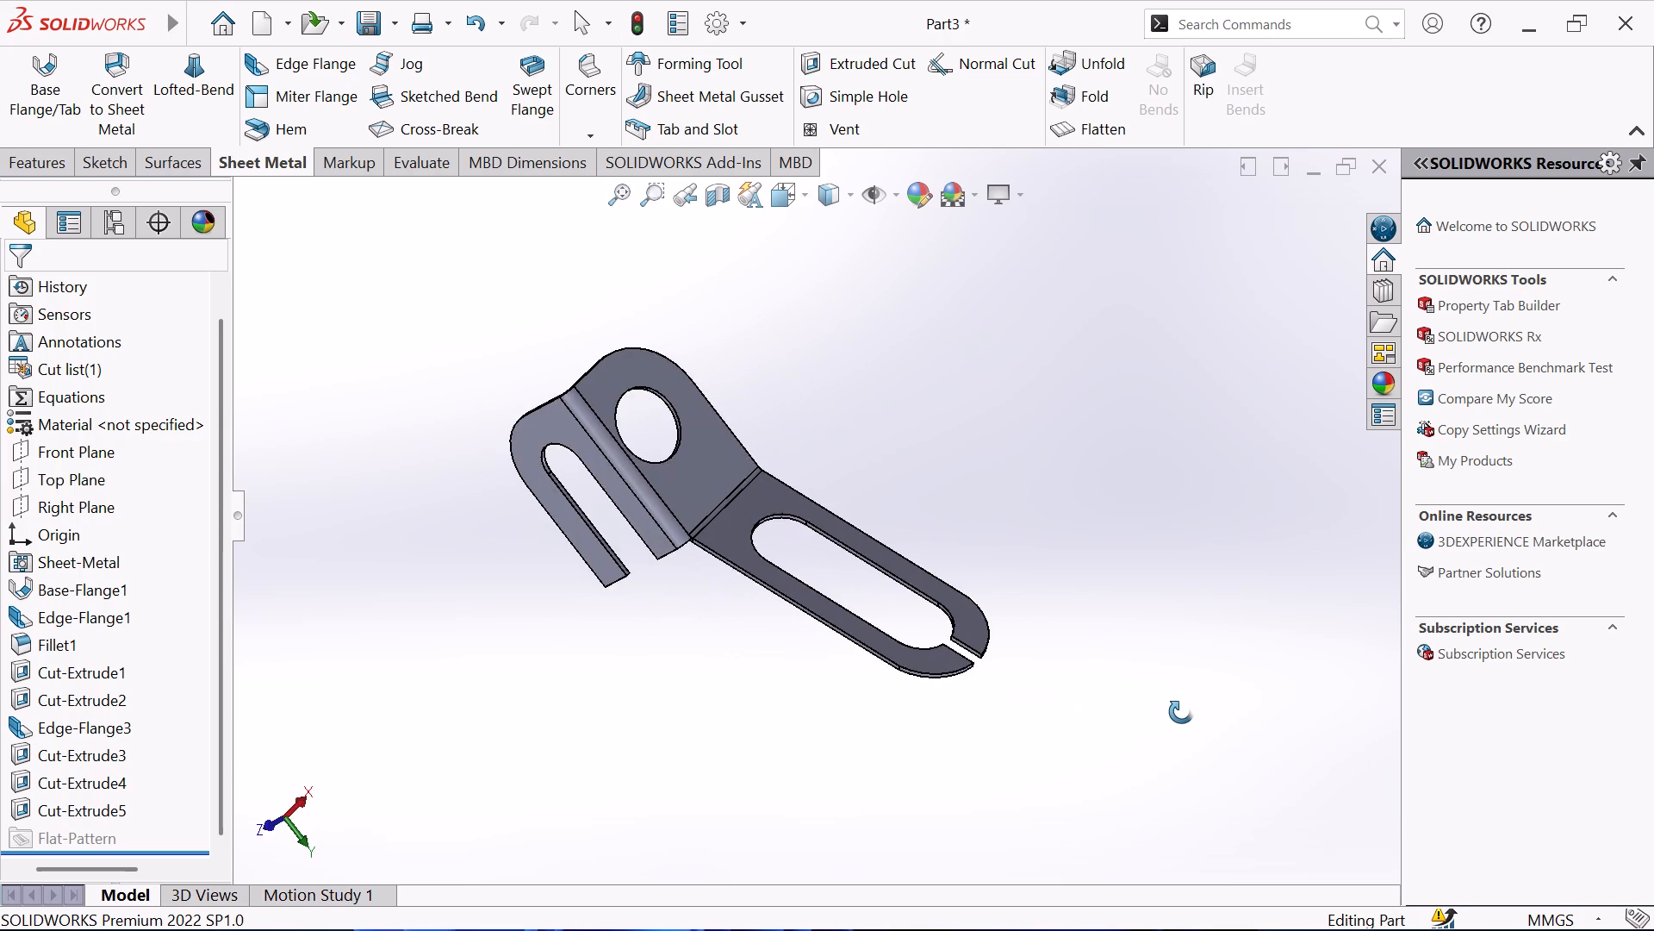
pyautogui.moveTo(1181, 712); pyautogui.dragTo(878, 399, button='middle')
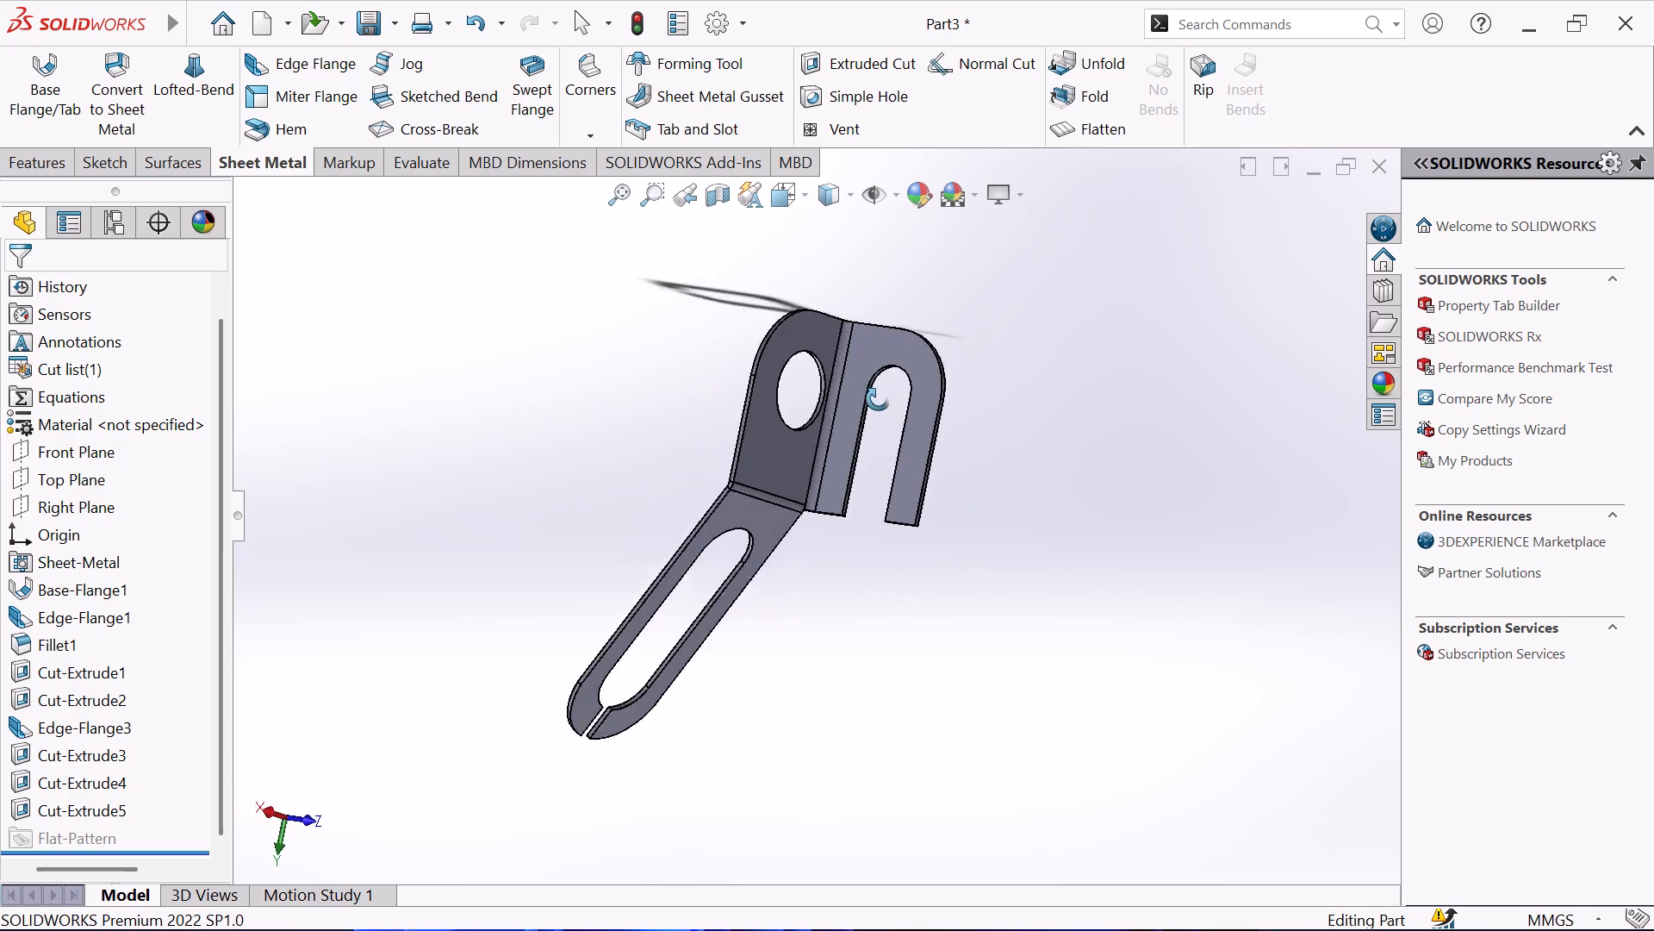
pyautogui.moveTo(878, 399); pyautogui.dragTo(777, 453, button='middle')
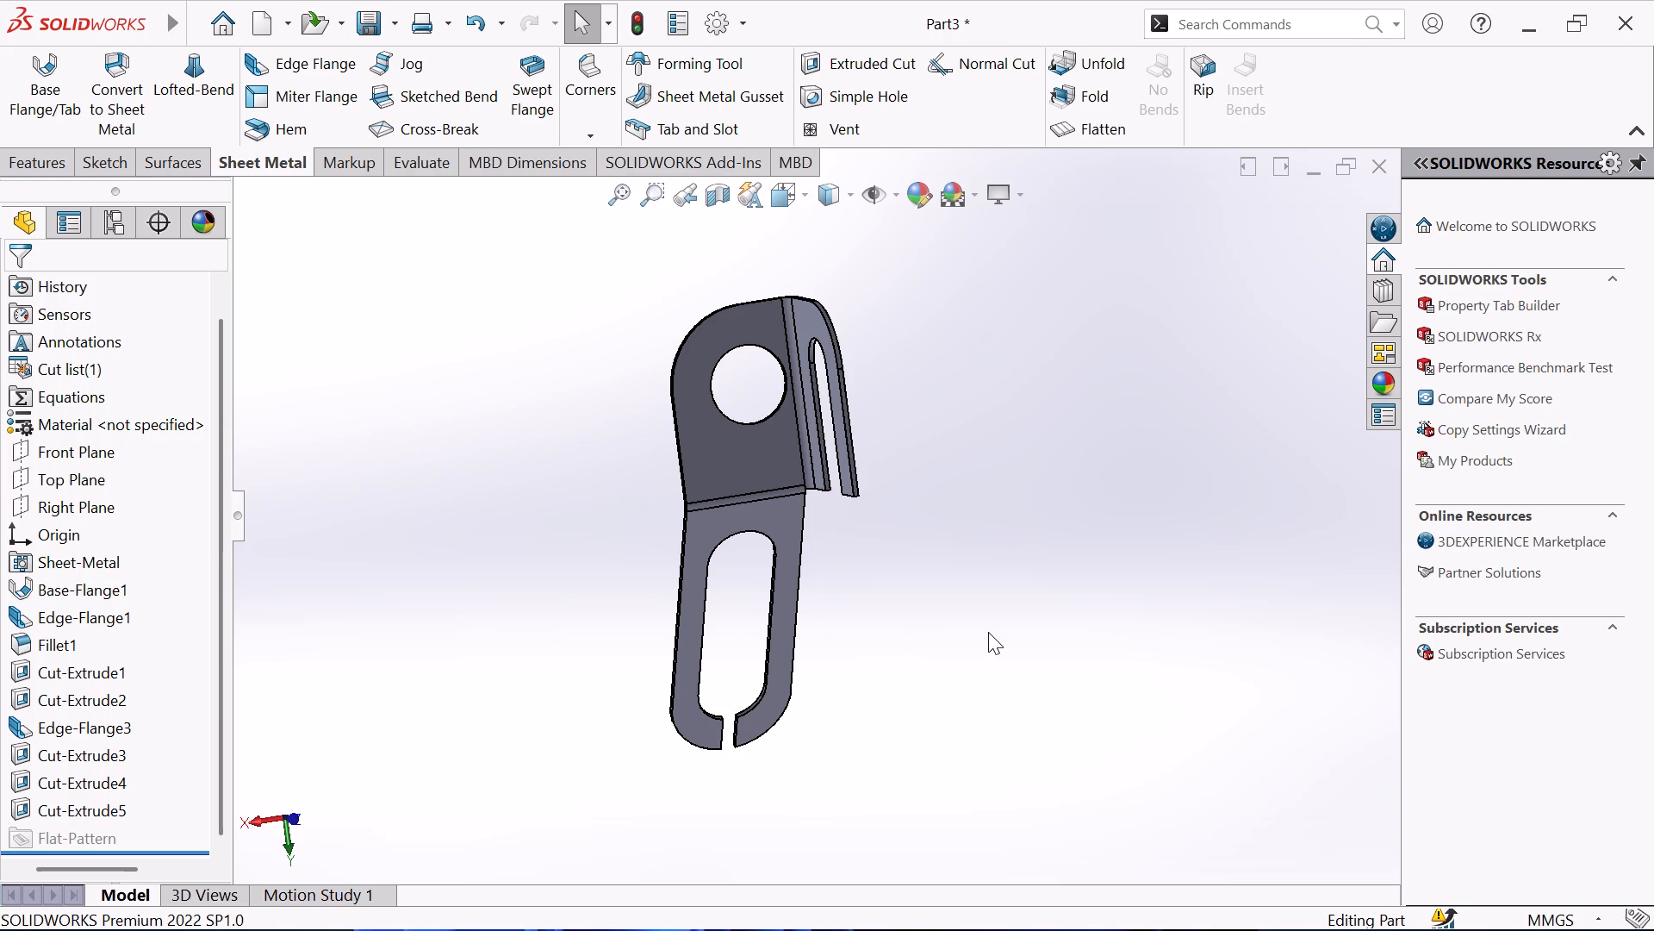
pyautogui.scroll(2, 833, 591)
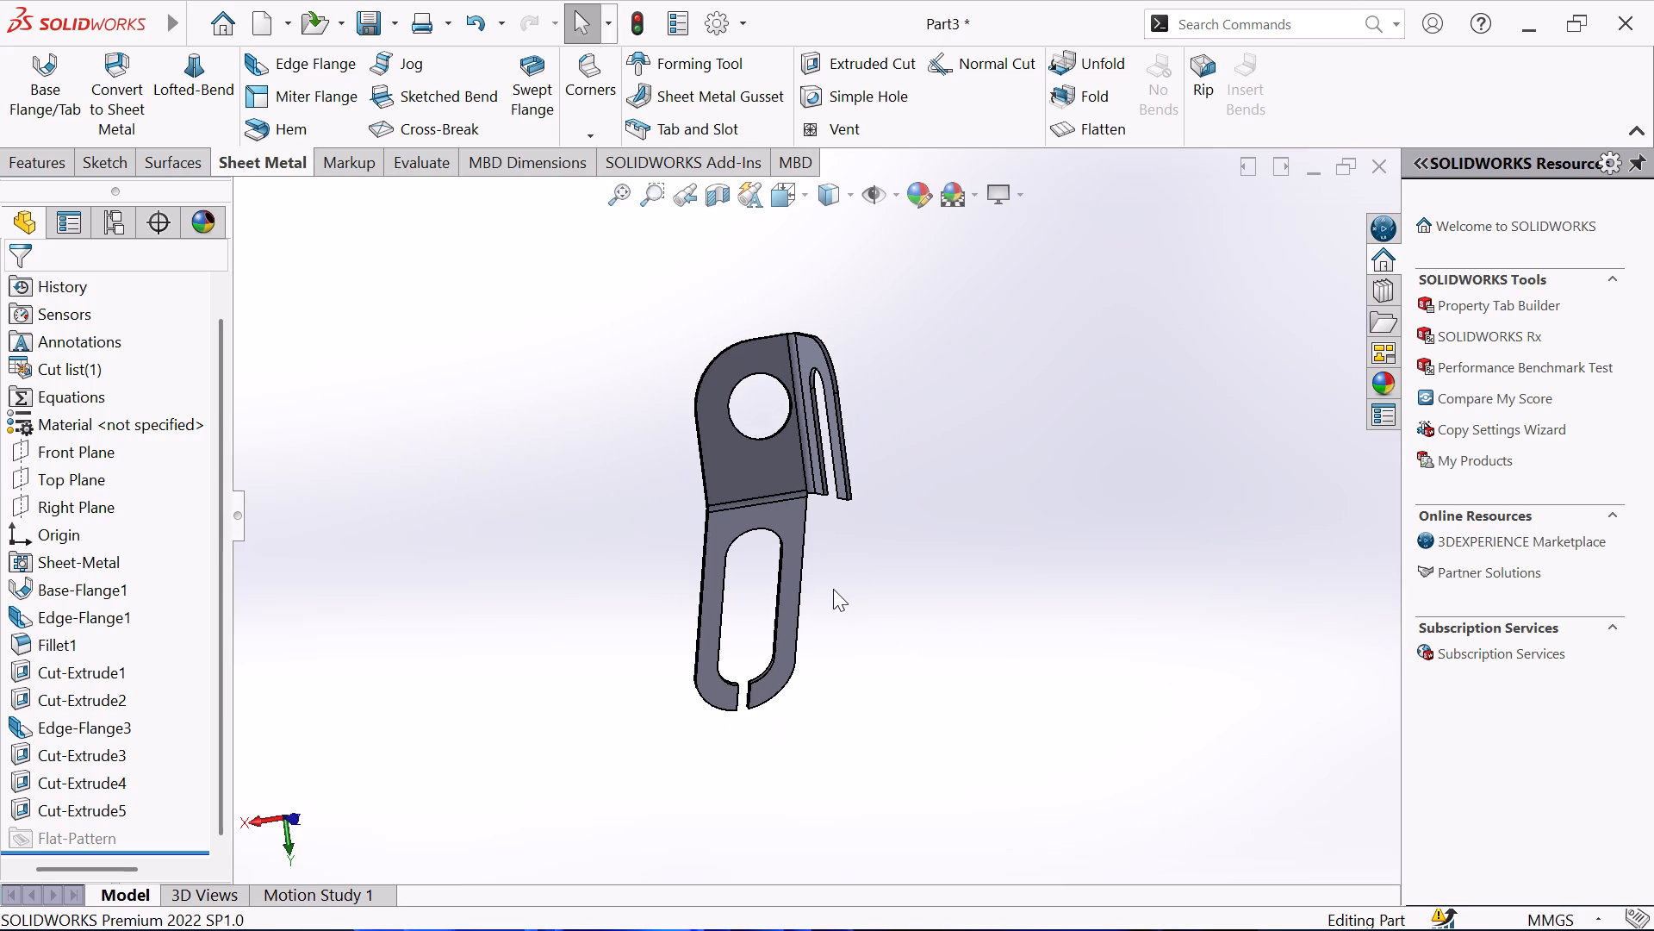
pyautogui.moveTo(833, 589); pyautogui.dragTo(1186, 786, button='middle')
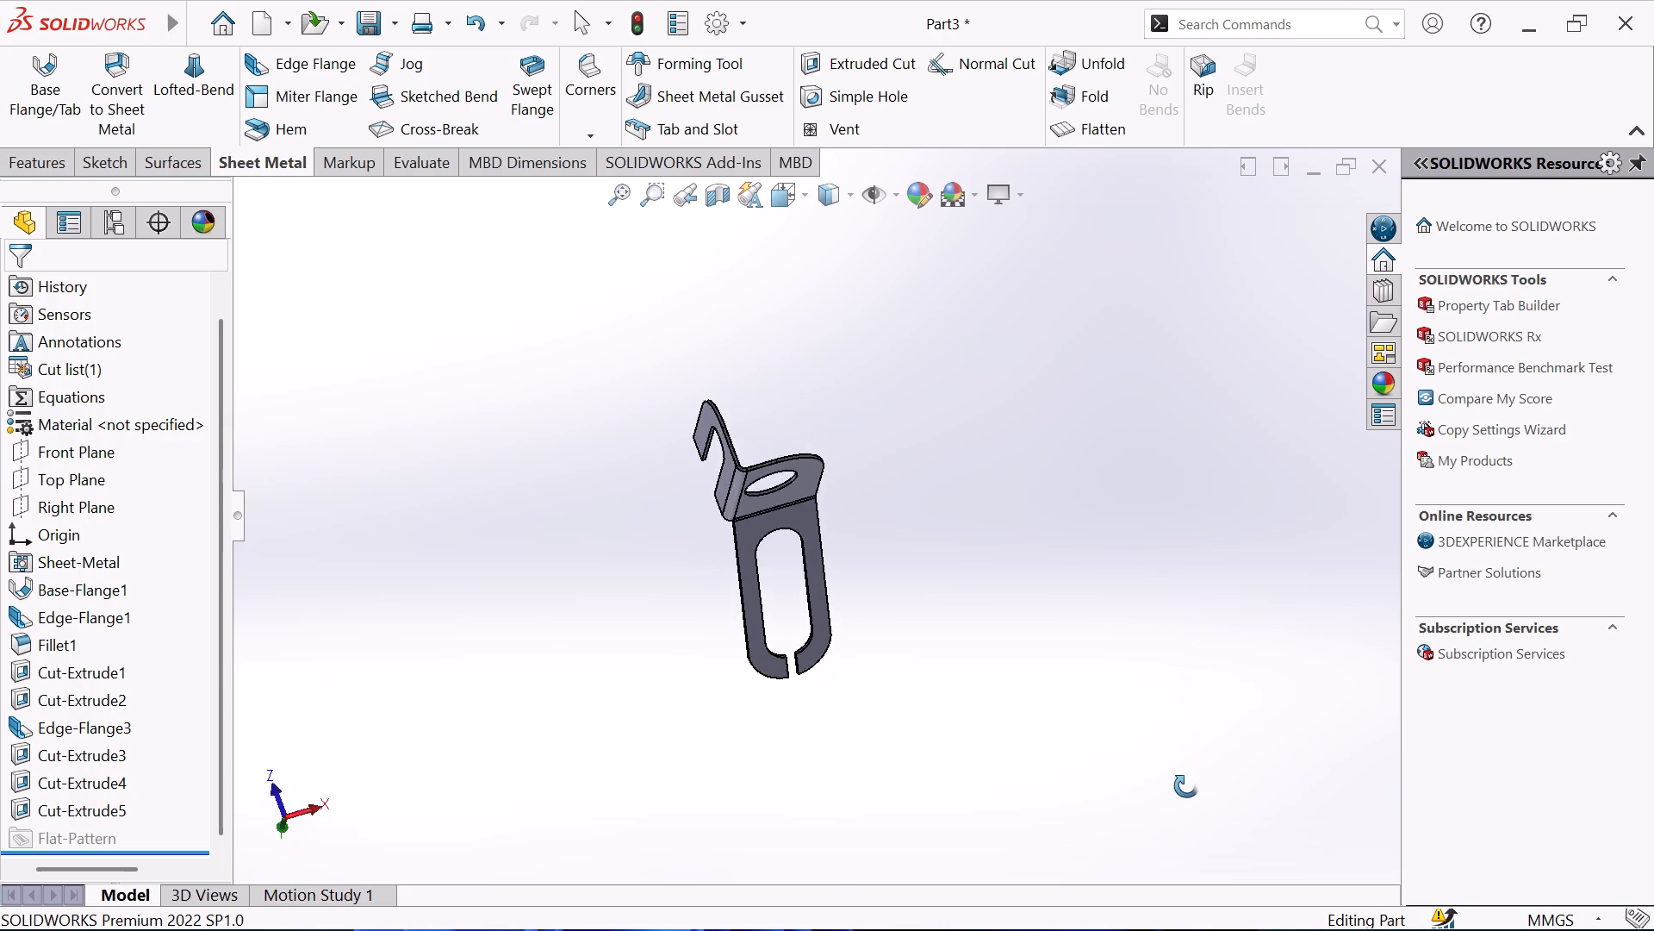
pyautogui.moveTo(1186, 786); pyautogui.dragTo(915, 838, button='middle')
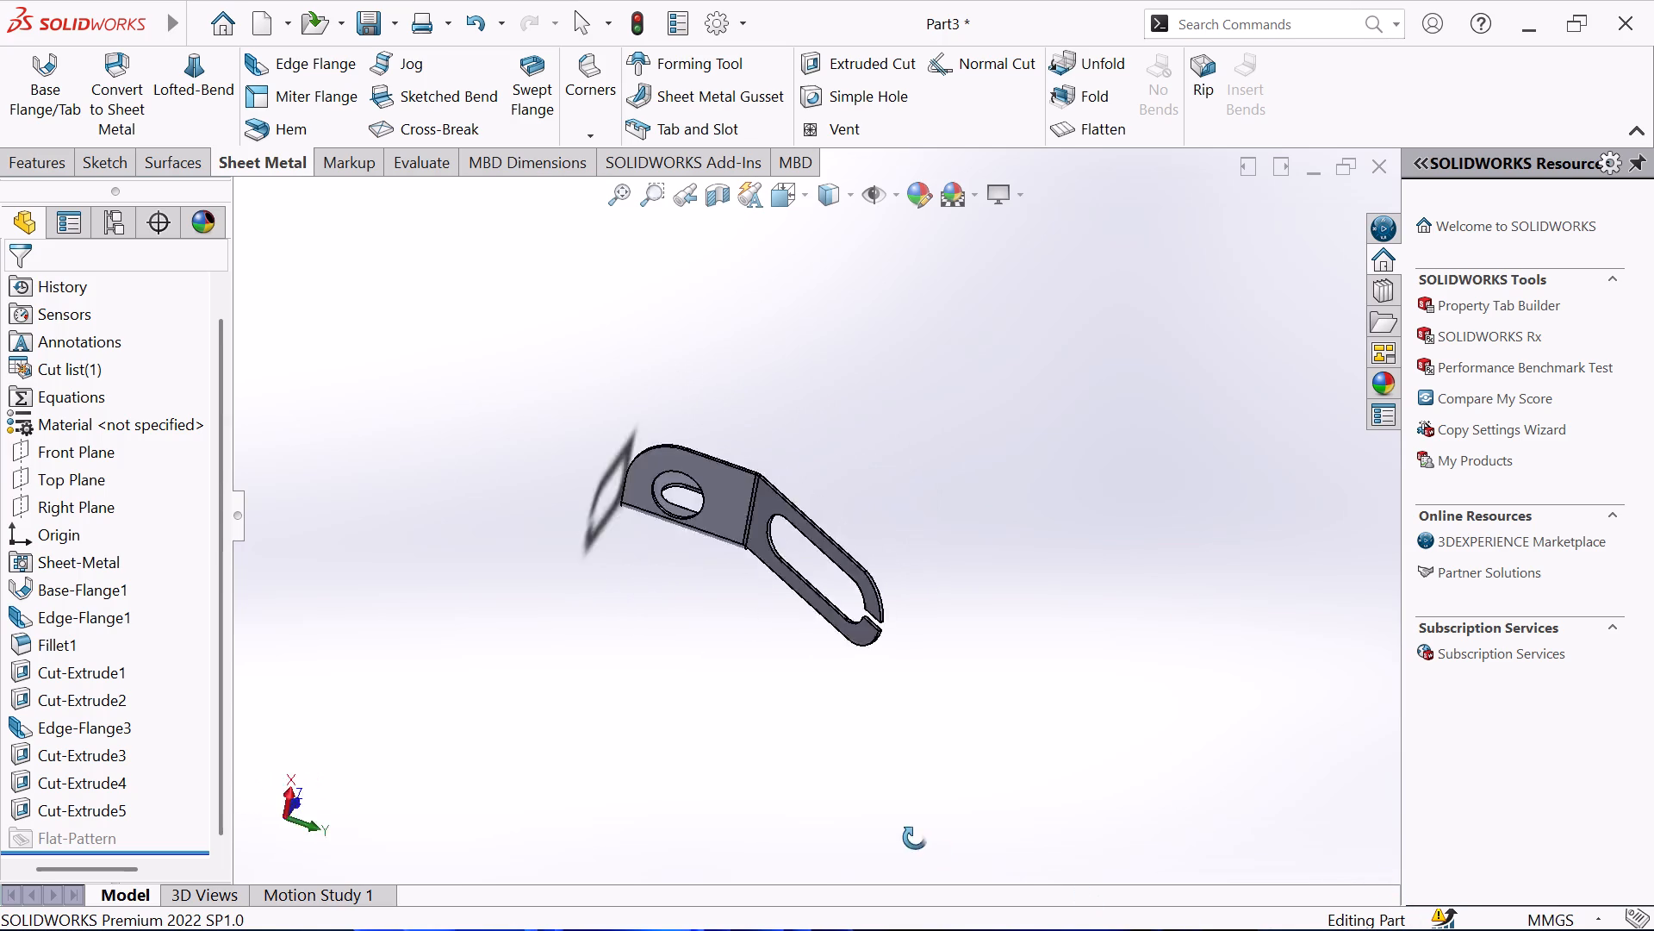
pyautogui.moveTo(915, 838); pyautogui.dragTo(476, 578, button='middle')
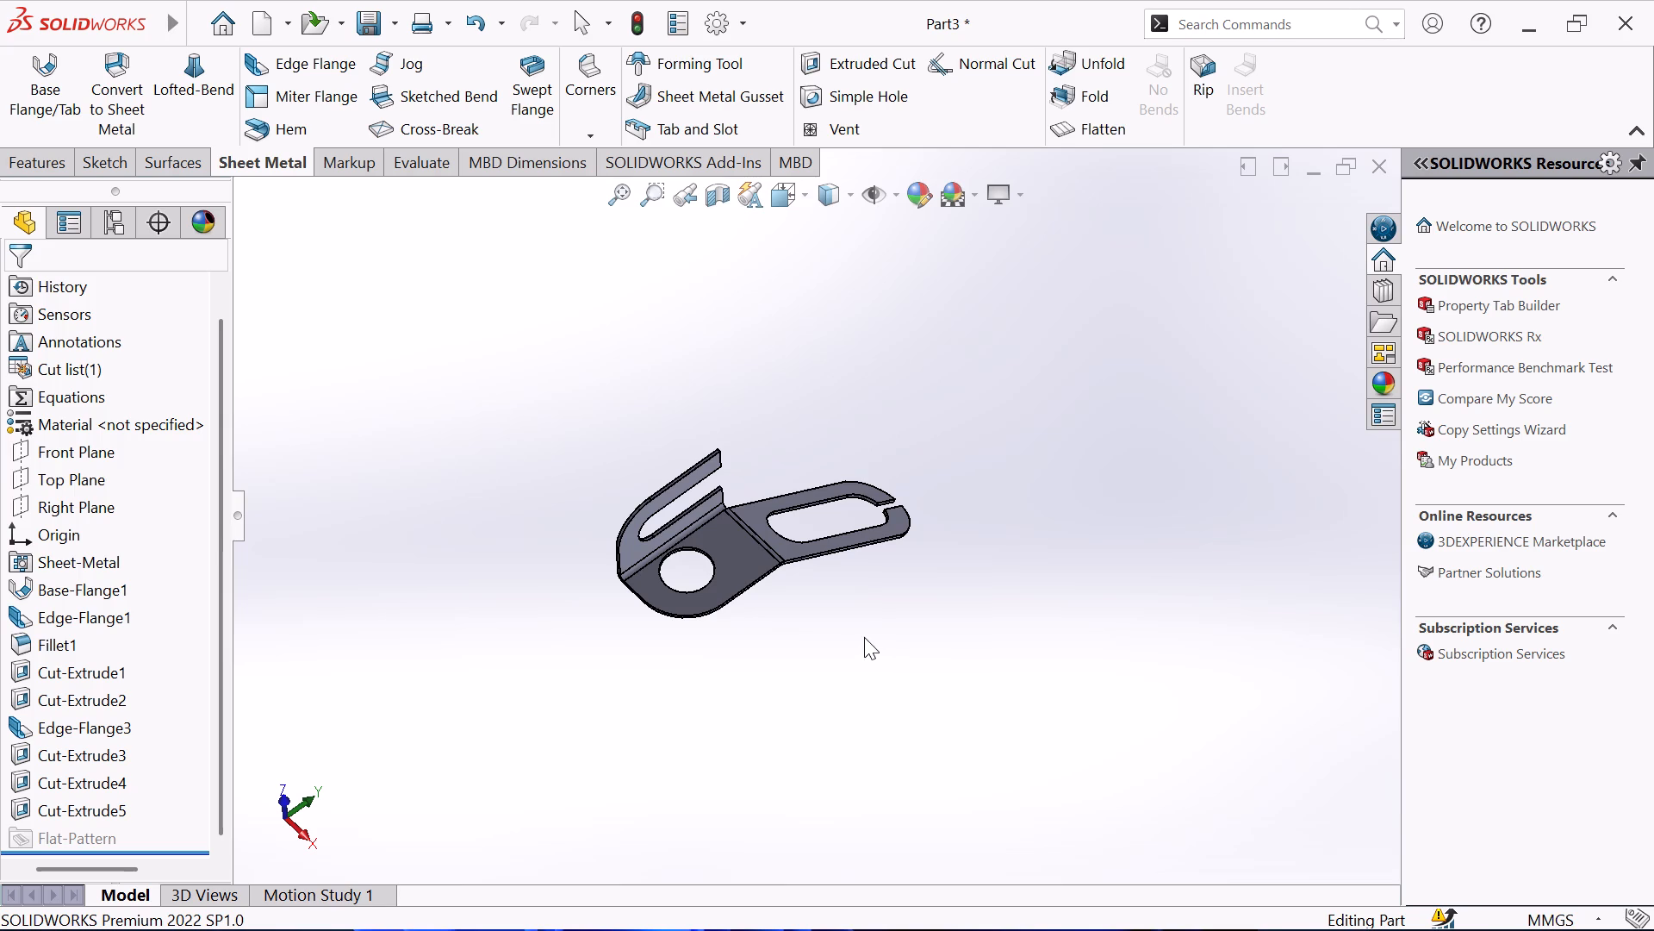
pyautogui.scroll(-1, 862, 638)
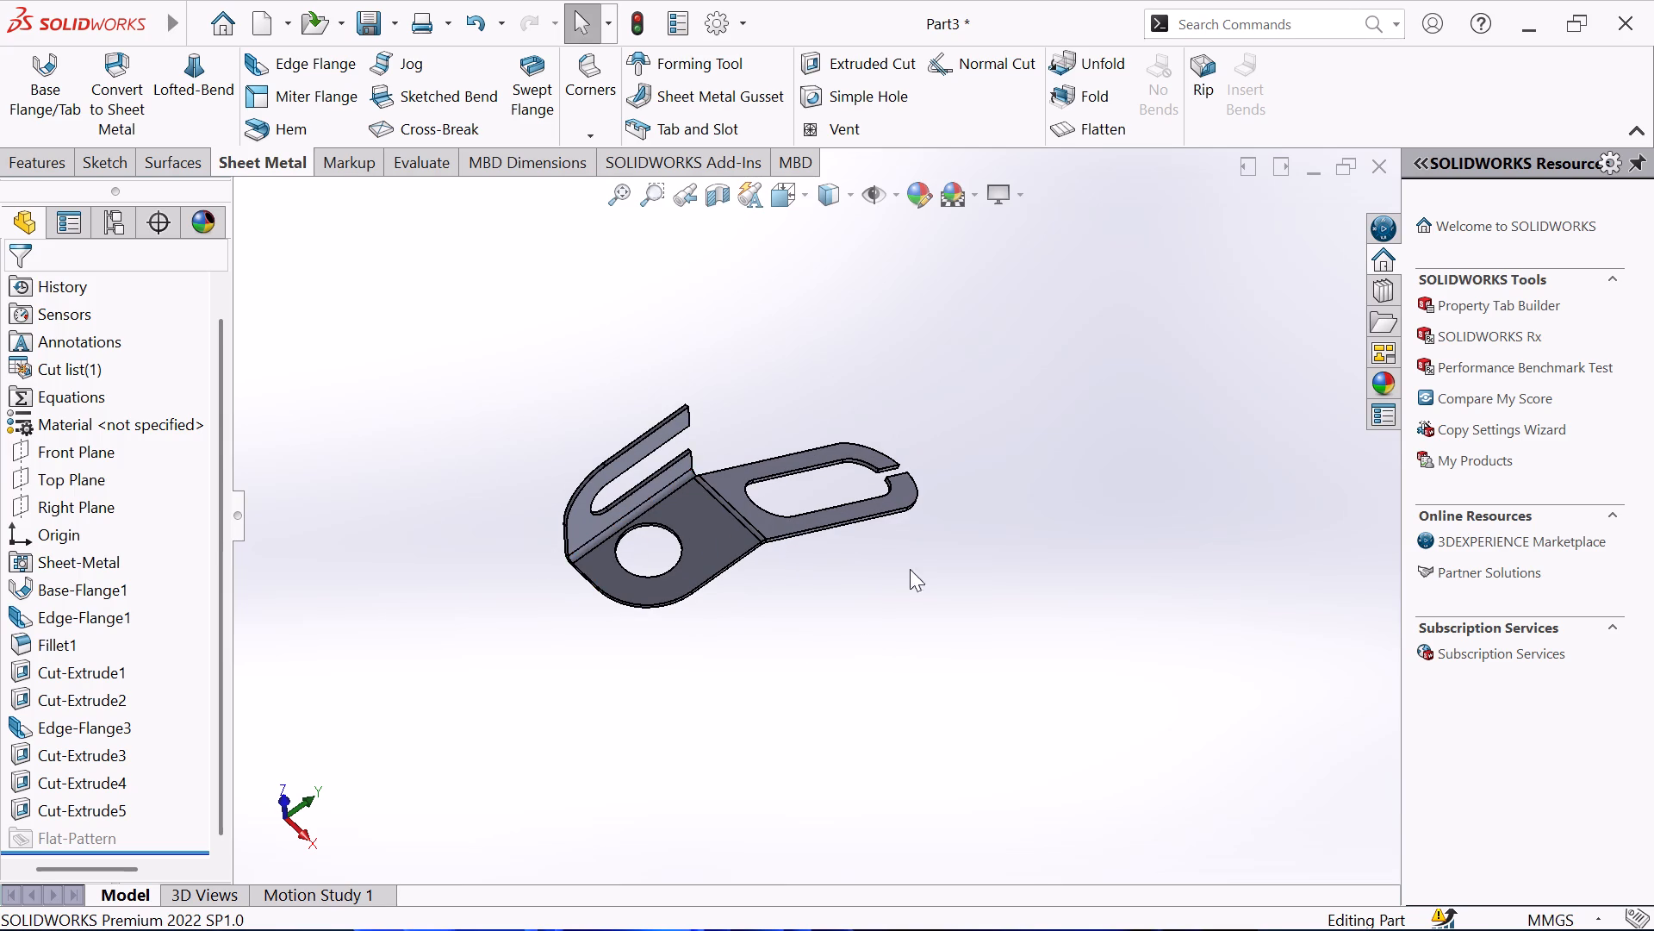
pyautogui.scroll(1, 928, 564)
pyautogui.moveTo(928, 564); pyautogui.dragTo(964, 641, button='middle')
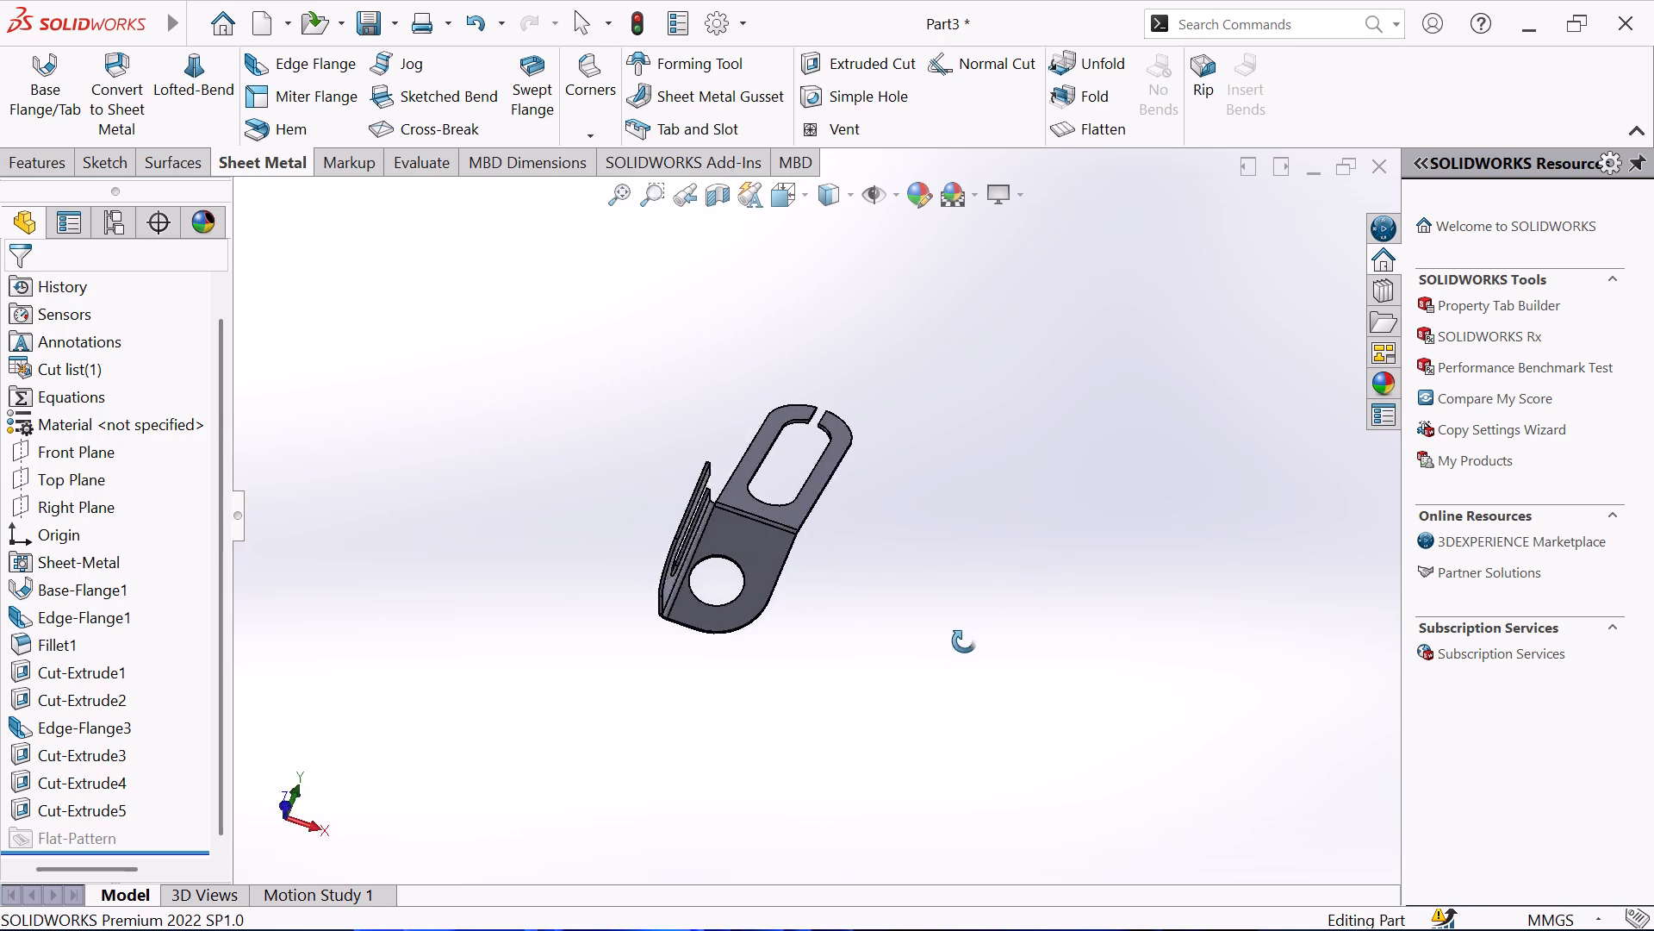
pyautogui.moveTo(964, 641); pyautogui.dragTo(859, 666, button='middle')
pyautogui.moveTo(877, 519); pyautogui.dragTo(818, 597, button='middle')
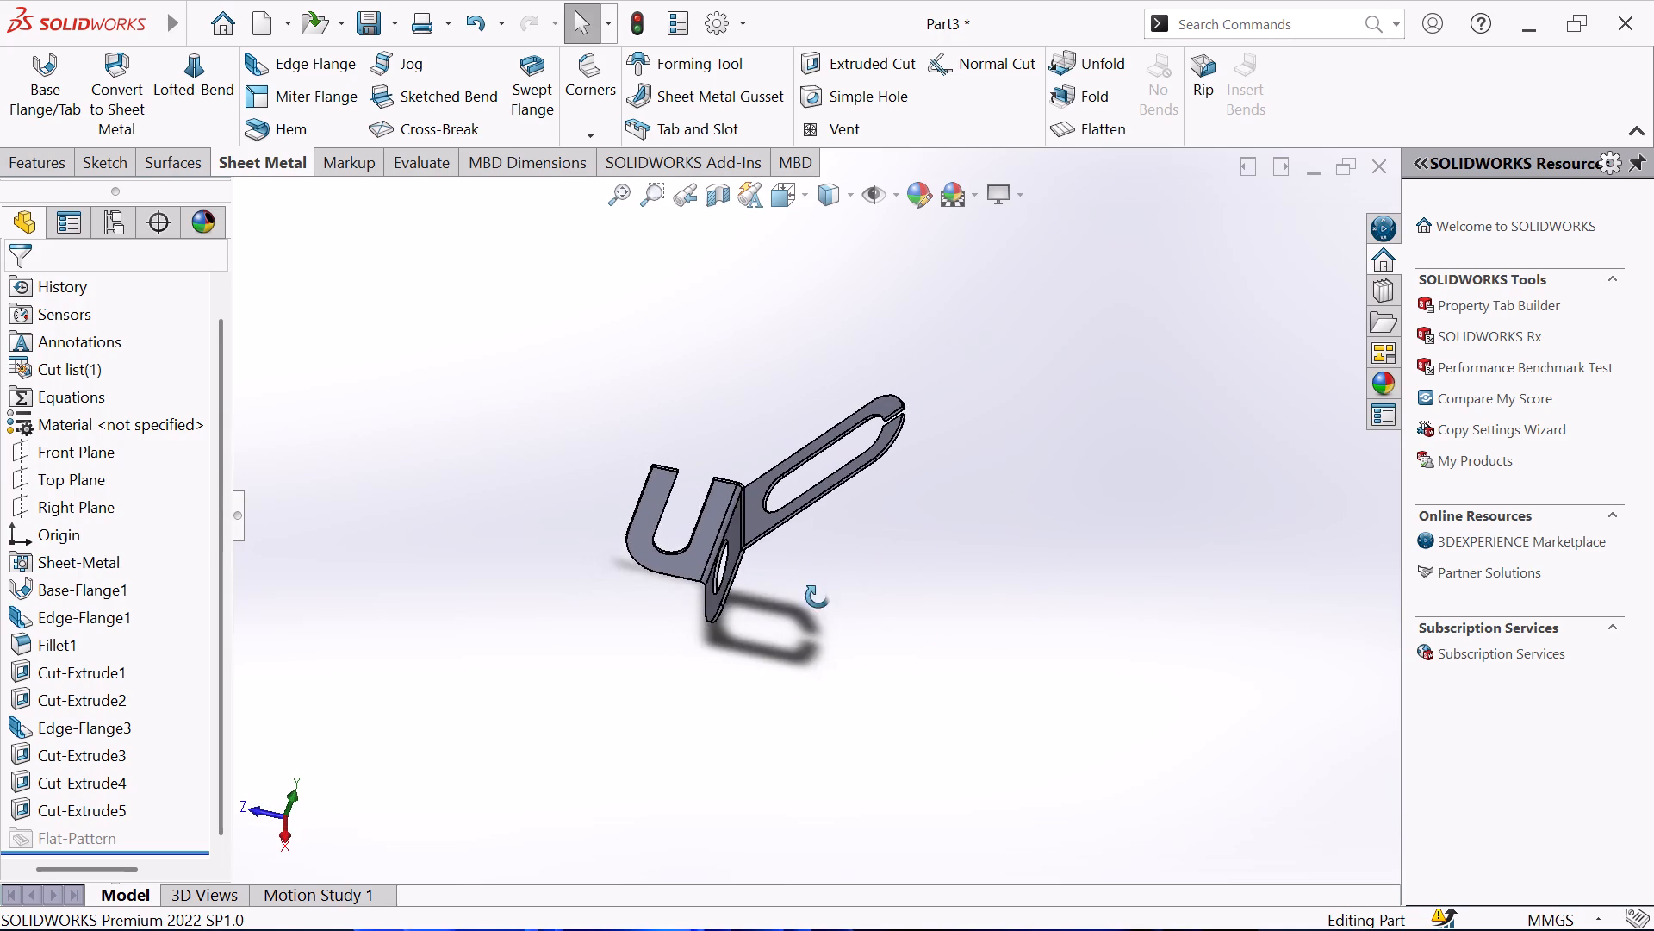
pyautogui.moveTo(818, 597); pyautogui.dragTo(801, 653, button='middle')
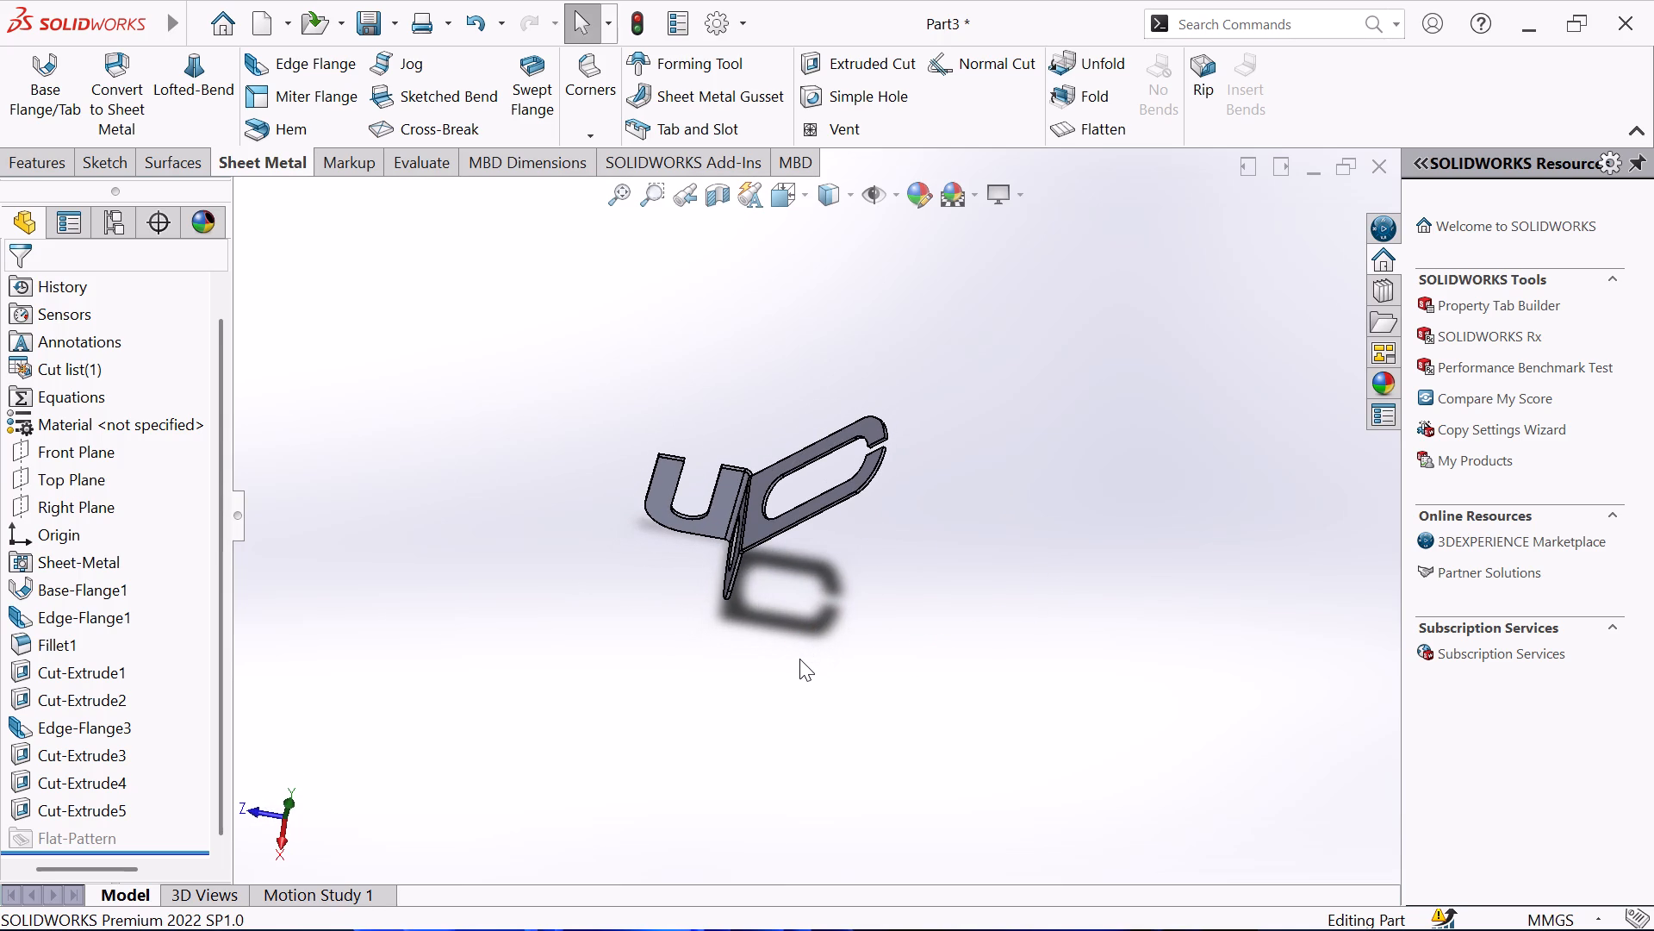
pyautogui.scroll(-2, 800, 649)
pyautogui.scroll(-1, 757, 327)
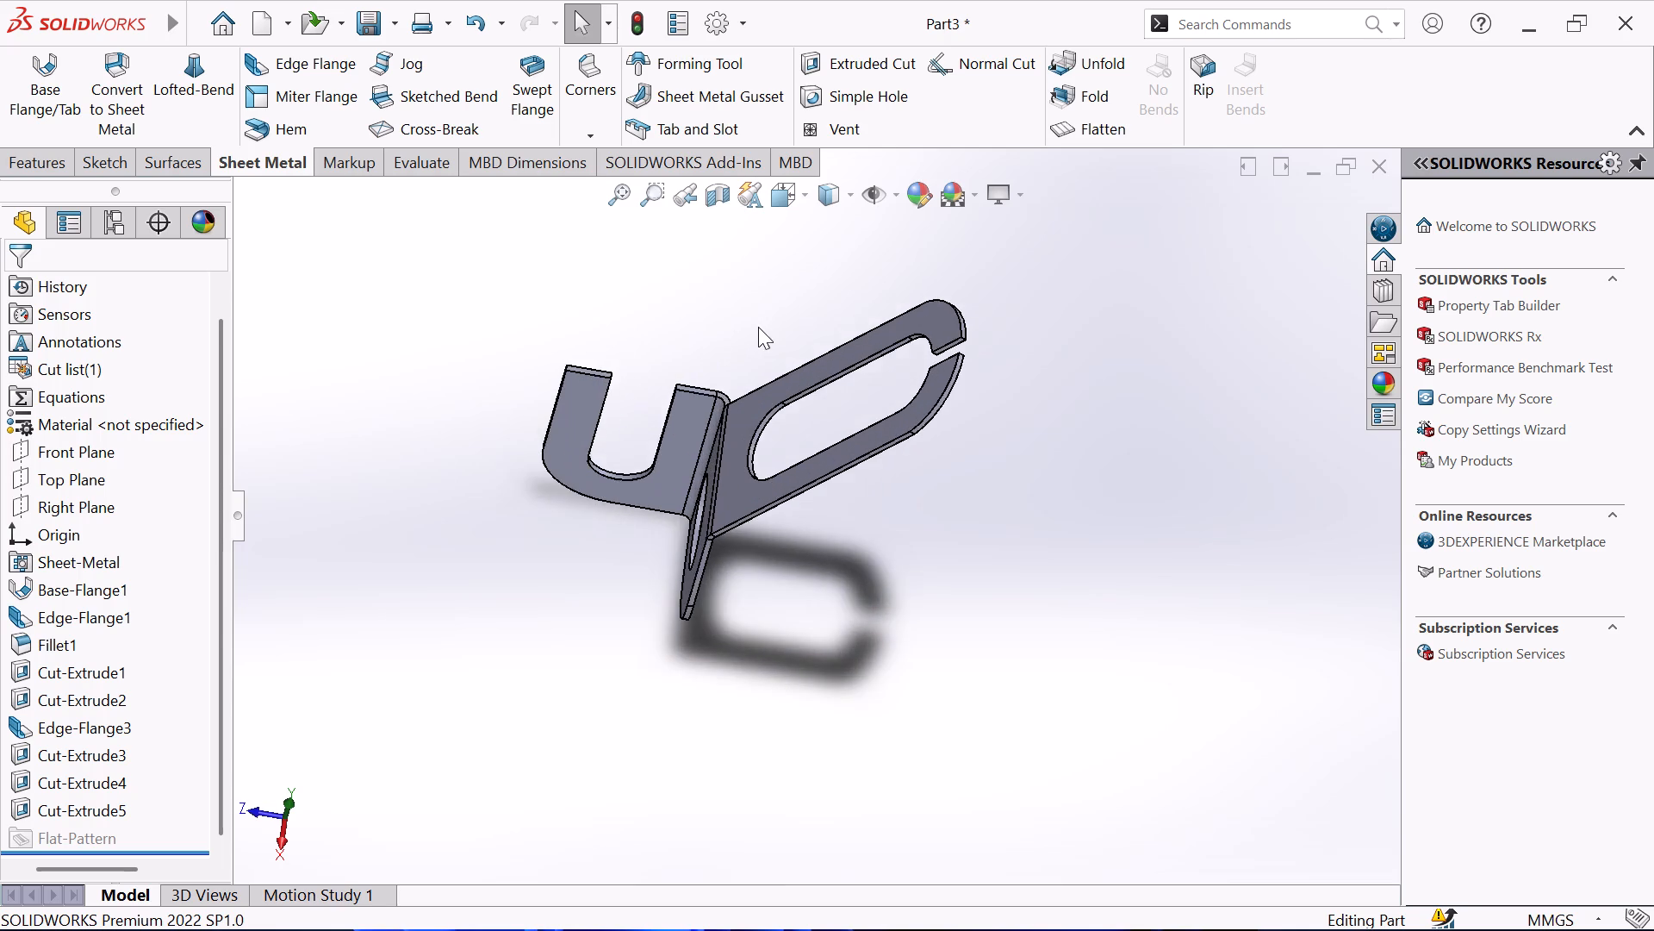
pyautogui.moveTo(762, 326); pyautogui.dragTo(849, 353, button='middle')
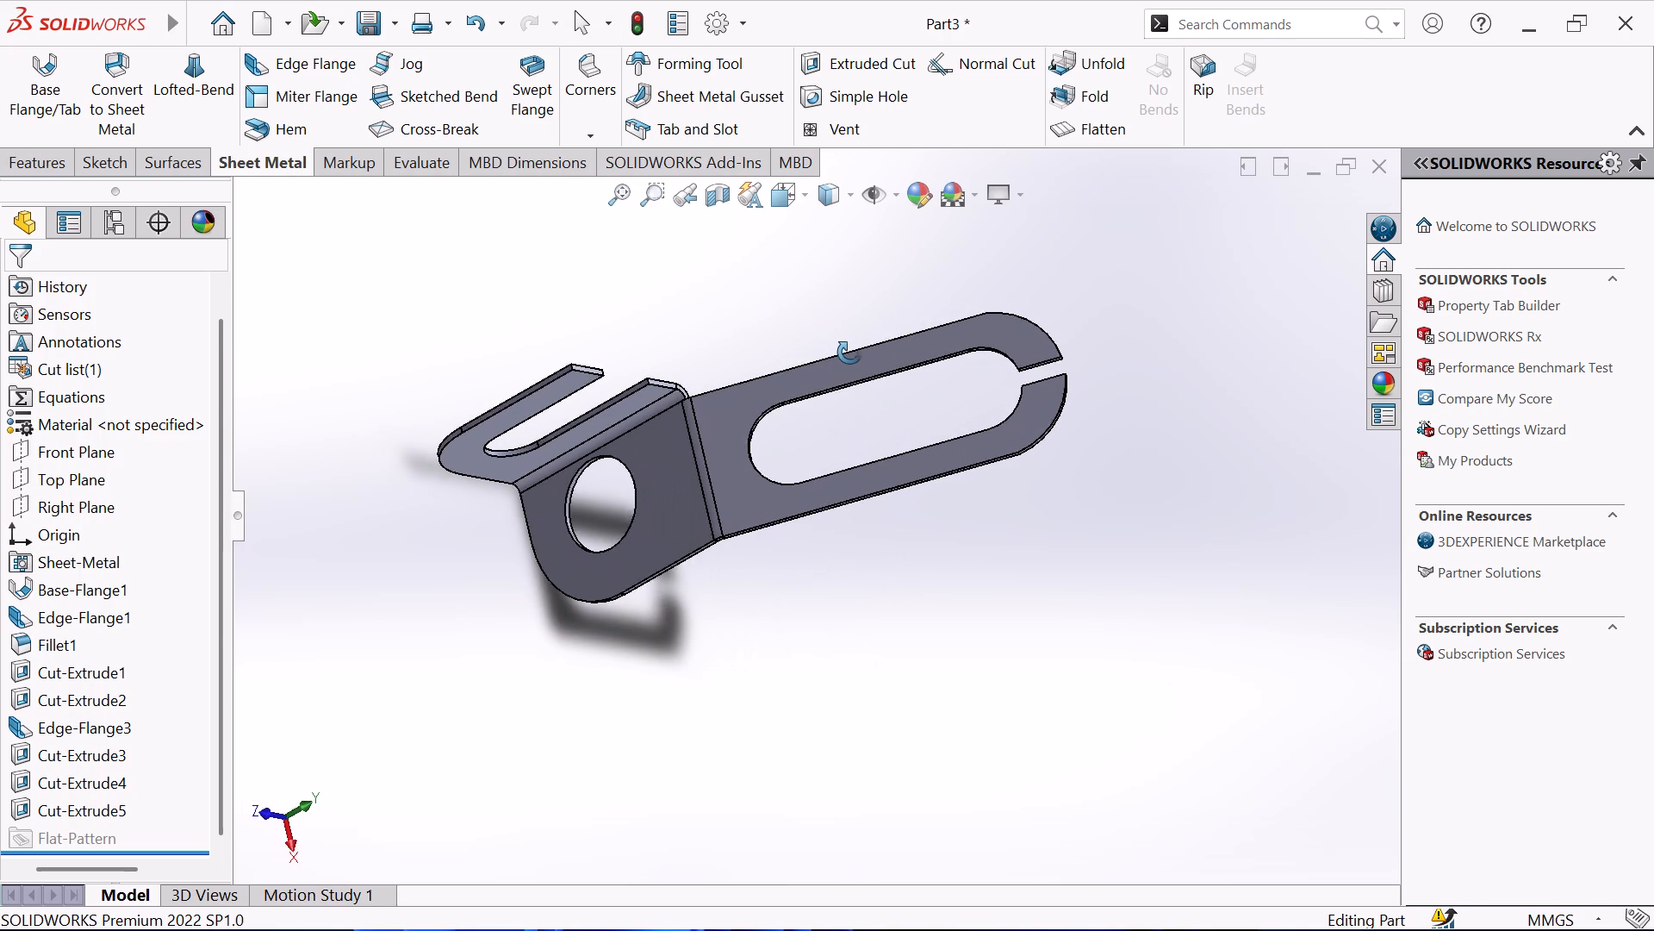
pyautogui.moveTo(849, 353); pyautogui.dragTo(922, 426, button='middle')
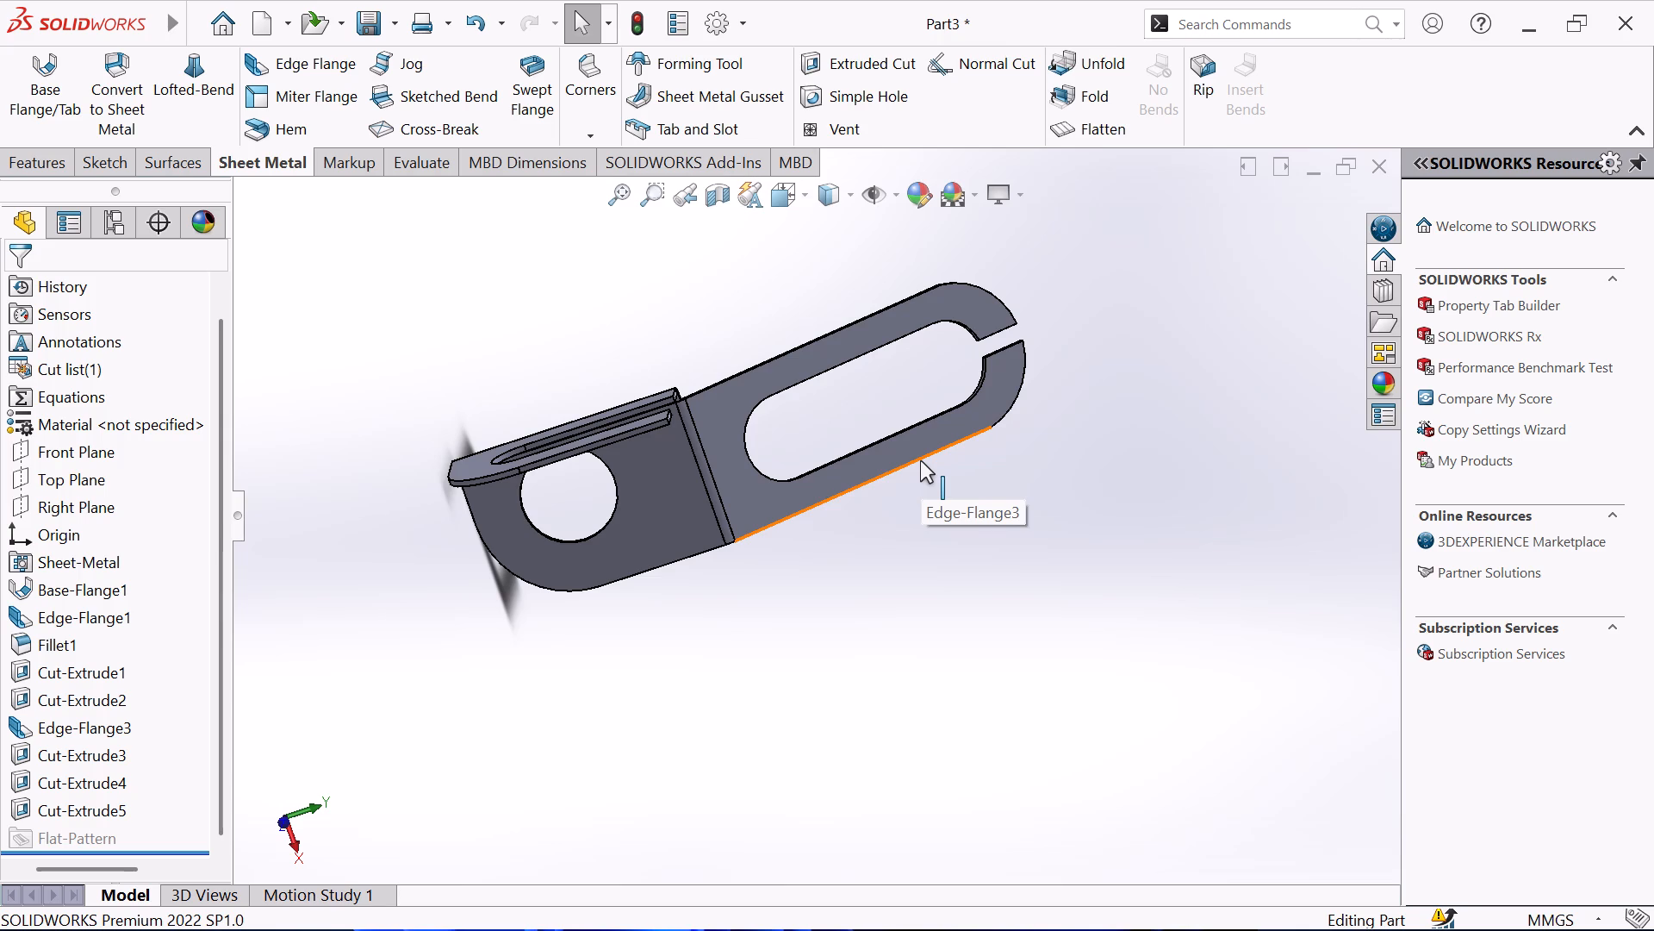
# Examine the bends, both slotted flanges and the base's circular hole more closely from the front, back and edge-on.
pyautogui.scroll(-1, 906, 448)
pyautogui.moveTo(608, 341); pyautogui.dragTo(1032, 220, button='middle')
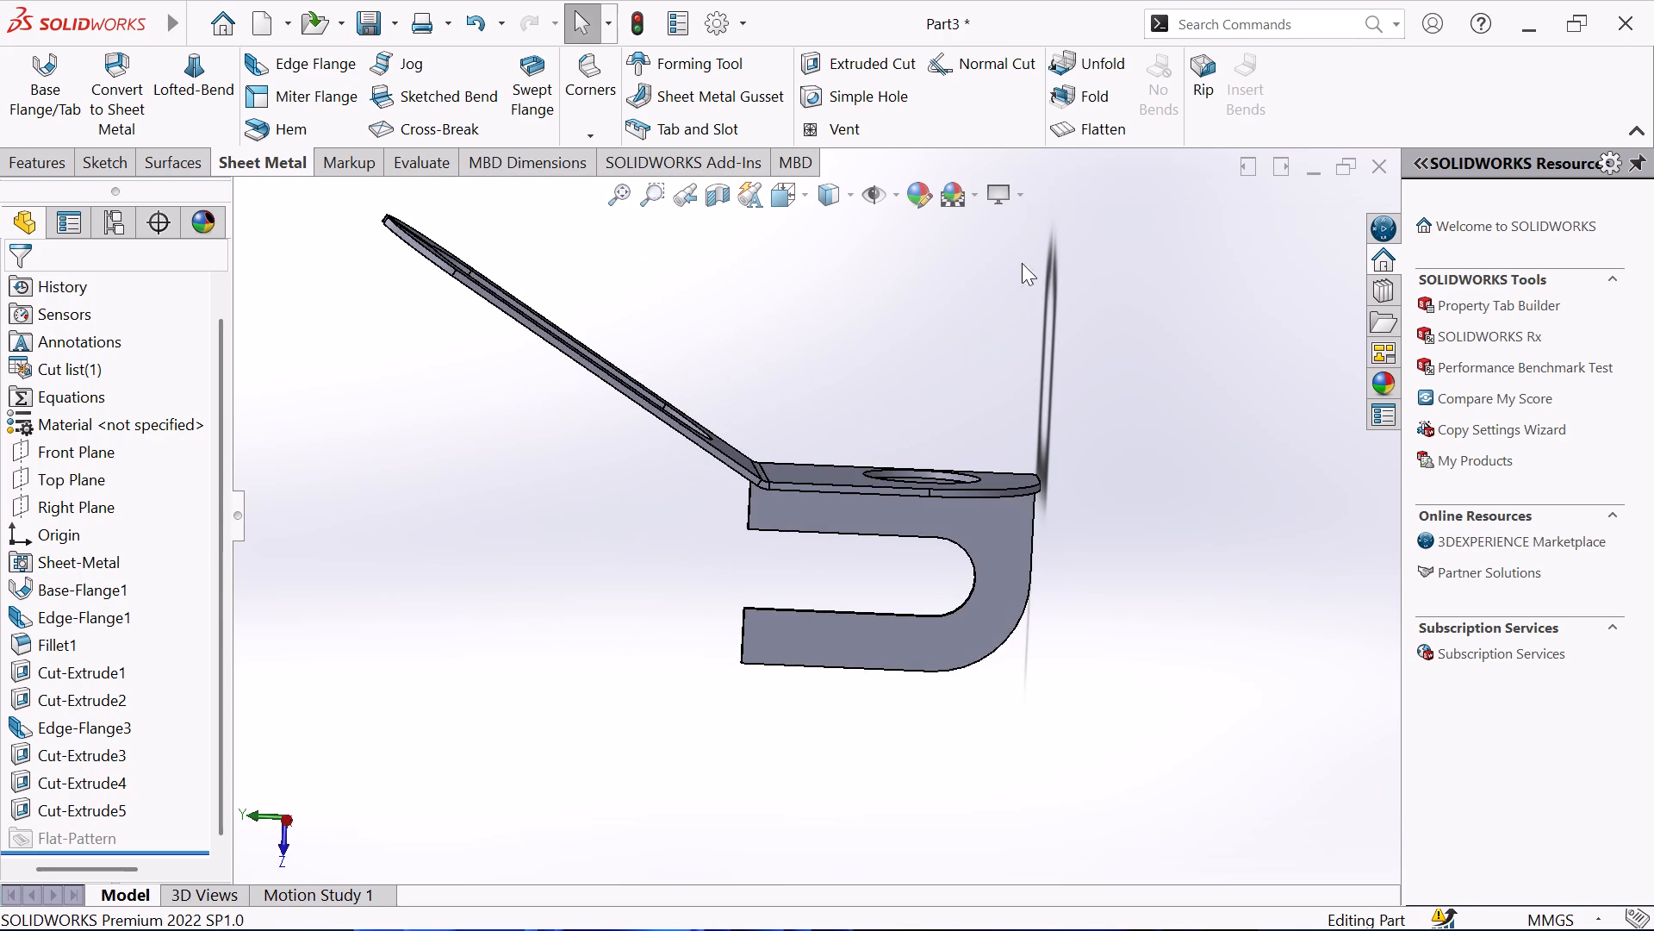
pyautogui.moveTo(885, 433); pyautogui.dragTo(911, 248, button='middle')
pyautogui.moveTo(910, 350); pyautogui.dragTo(930, 191, button='middle')
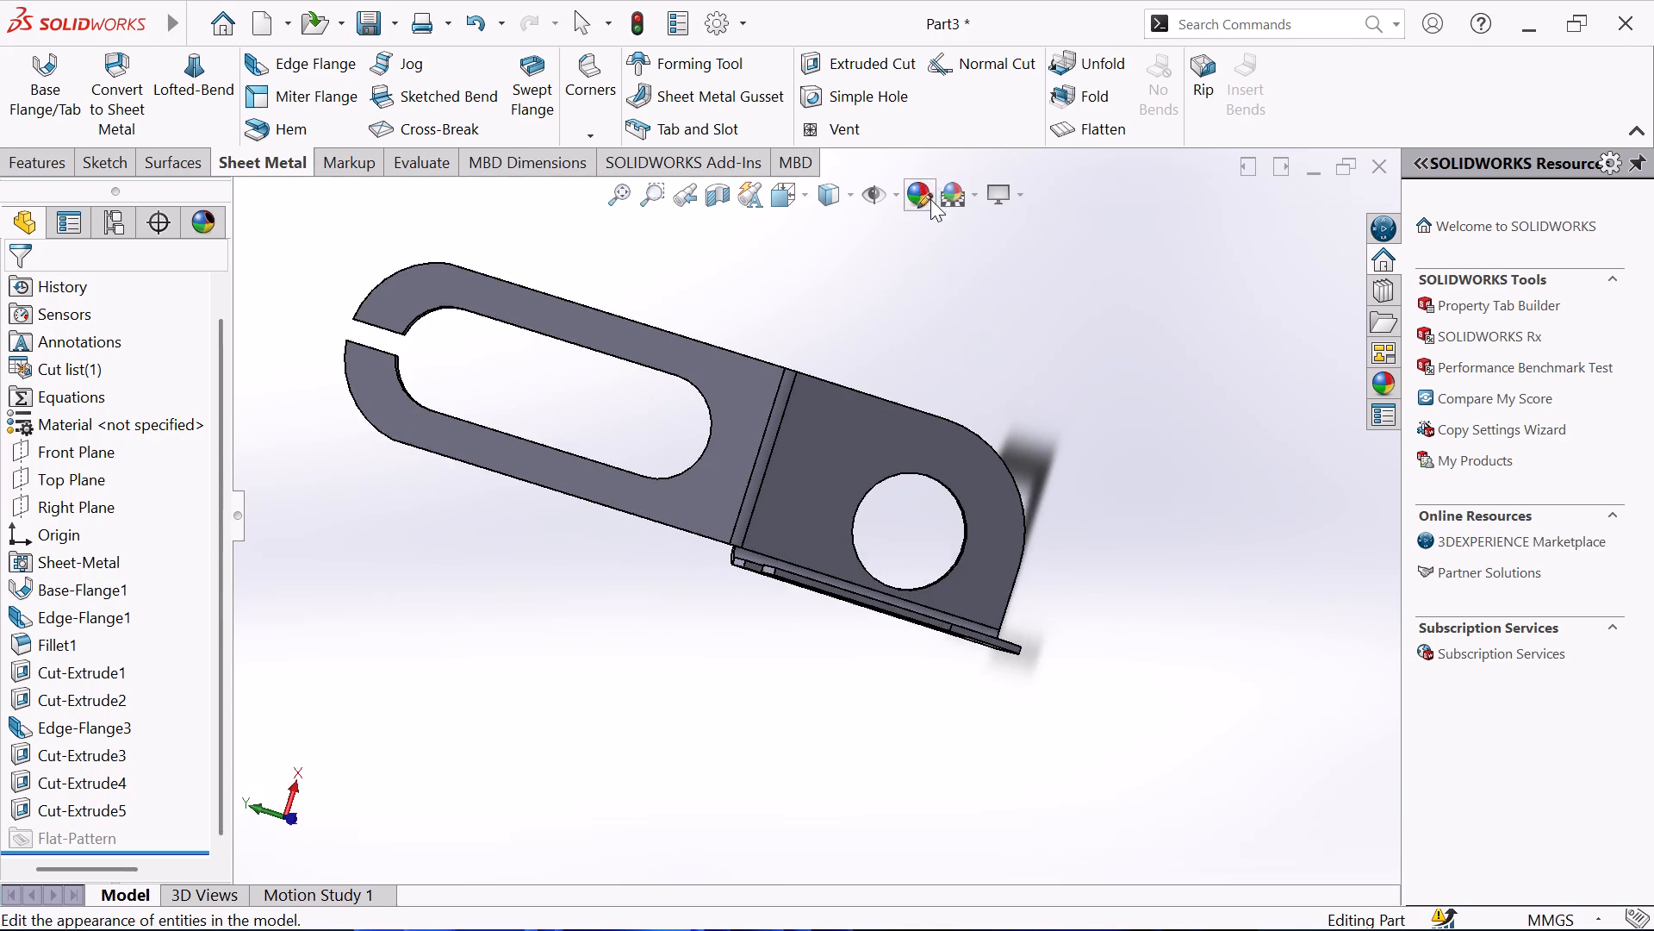
pyautogui.scroll(-1, 745, 403)
pyautogui.moveTo(654, 431); pyautogui.dragTo(1017, 472, button='middle')
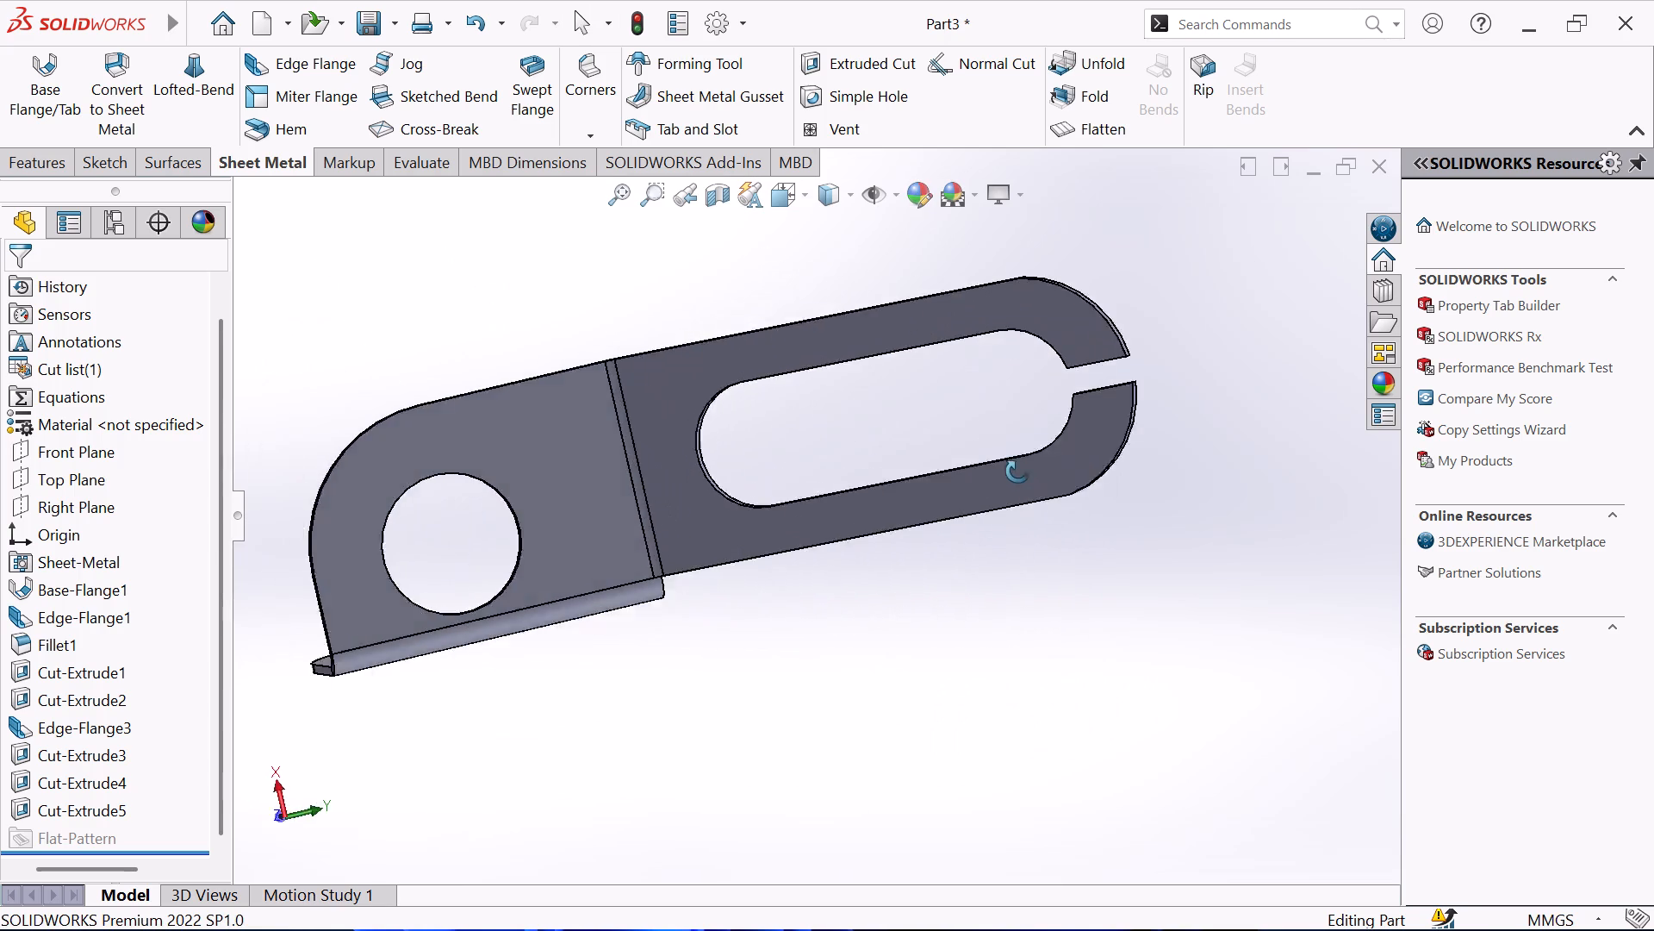
pyautogui.moveTo(1017, 472); pyautogui.dragTo(886, 786, button='middle')
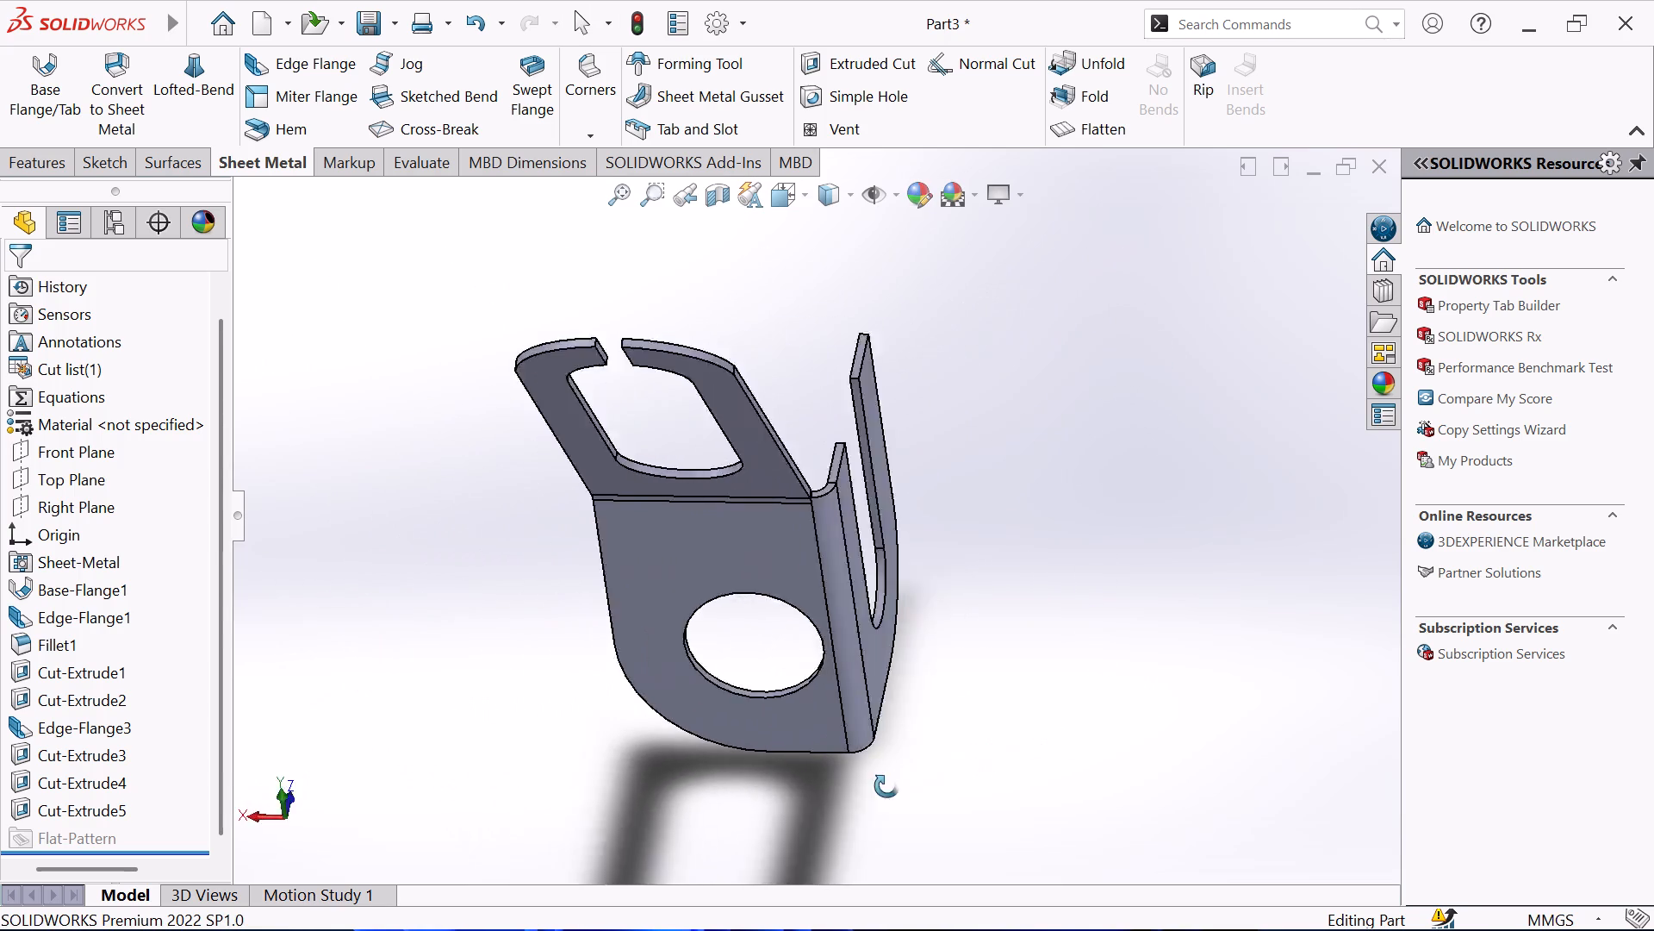
pyautogui.moveTo(886, 786); pyautogui.dragTo(805, 781, button='middle')
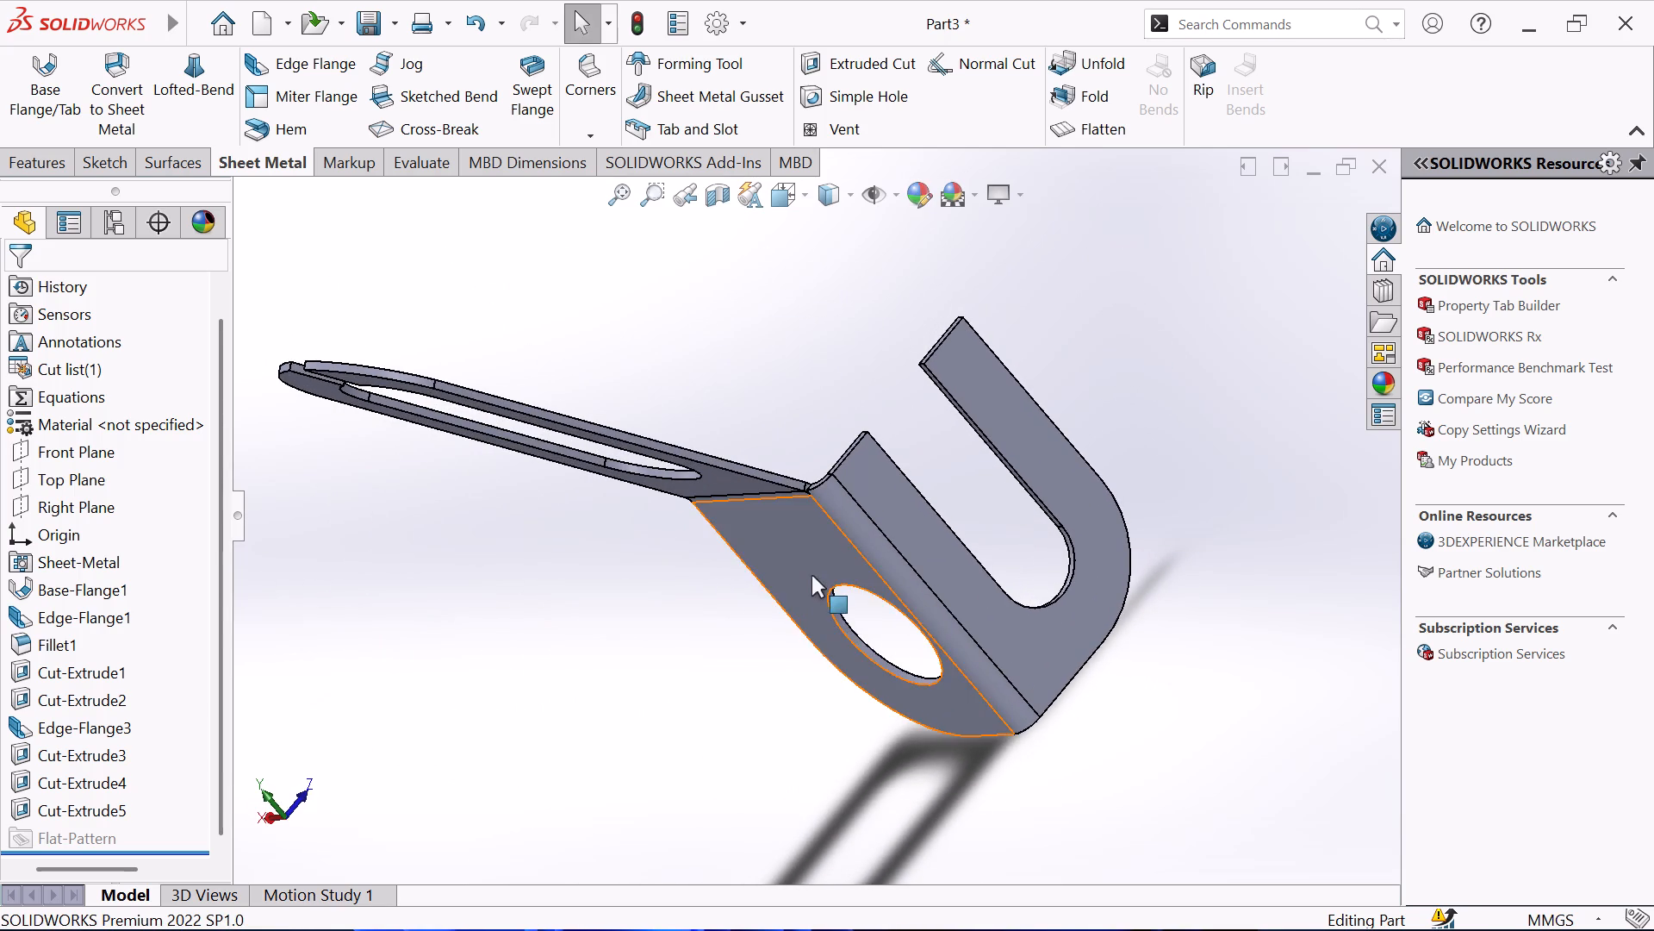
pyautogui.scroll(2, 811, 572)
pyautogui.moveTo(792, 421); pyautogui.dragTo(861, 600, button='middle')
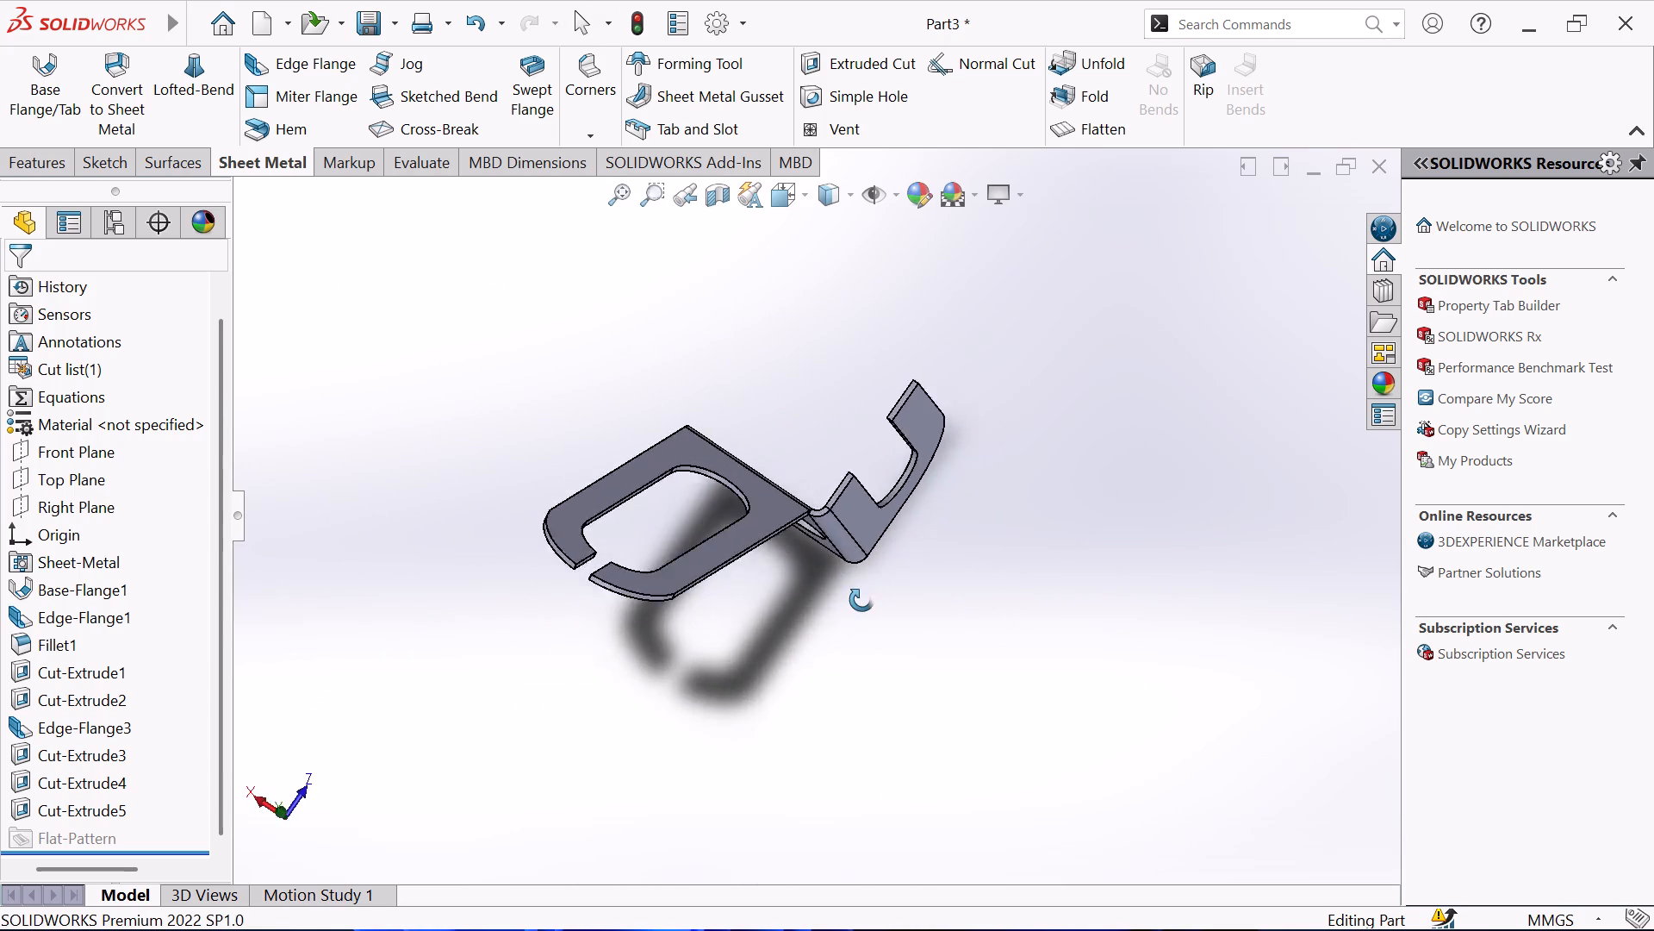
pyautogui.moveTo(861, 600); pyautogui.dragTo(951, 641, button='middle')
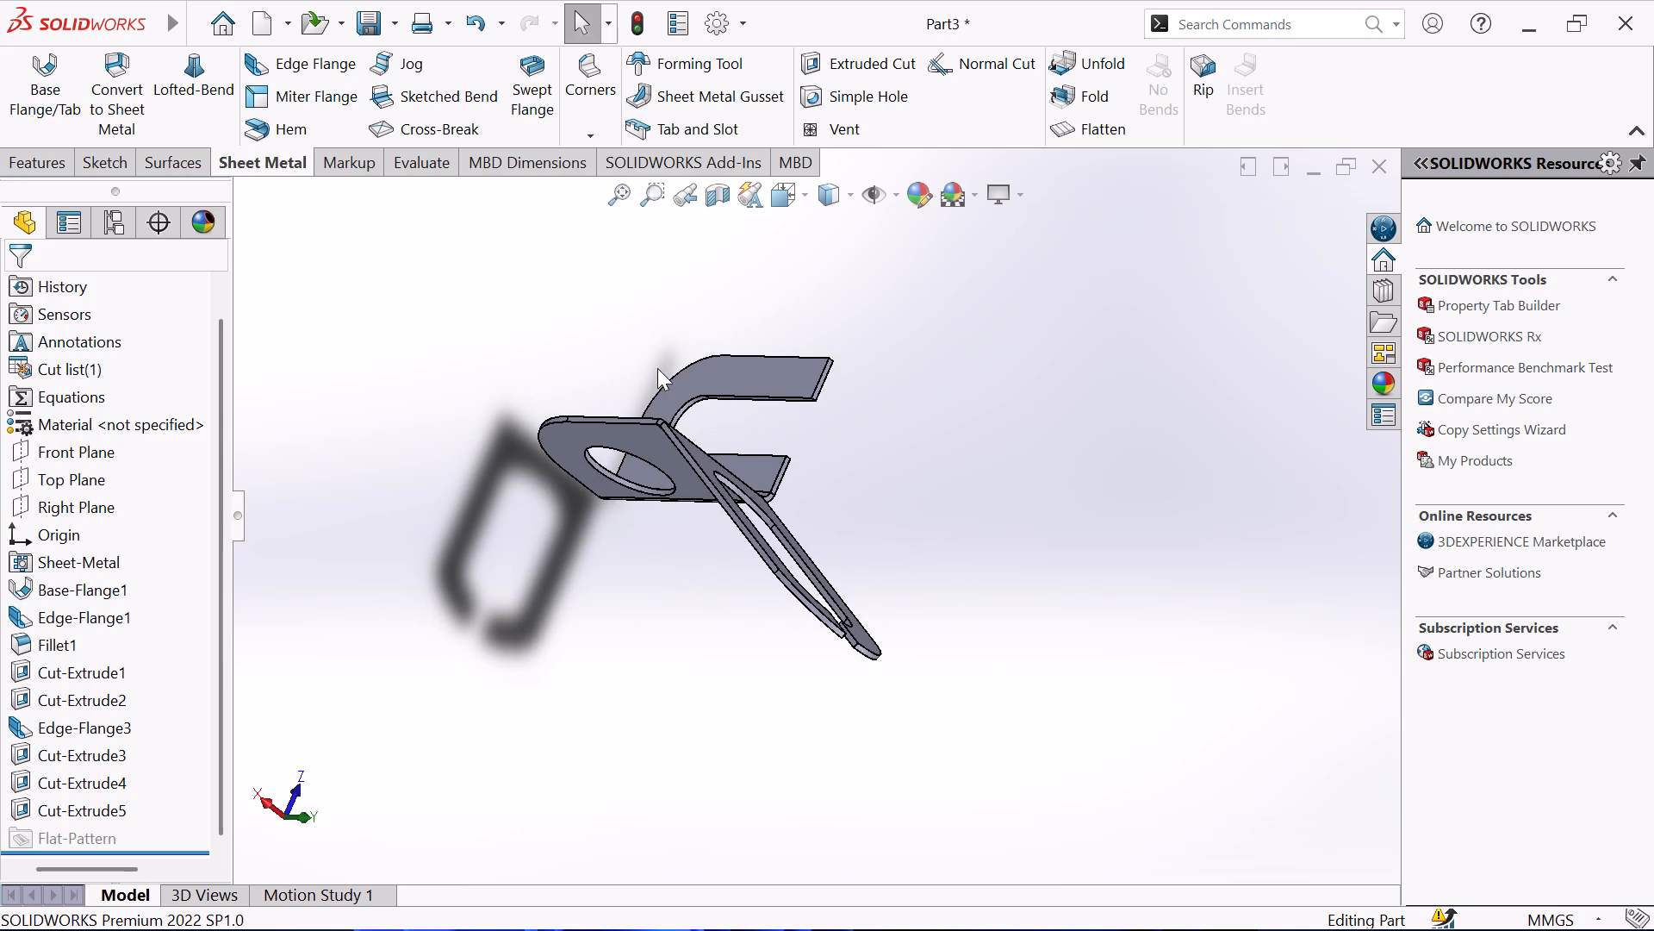
pyautogui.moveTo(614, 351); pyautogui.dragTo(1105, 416, button='middle')
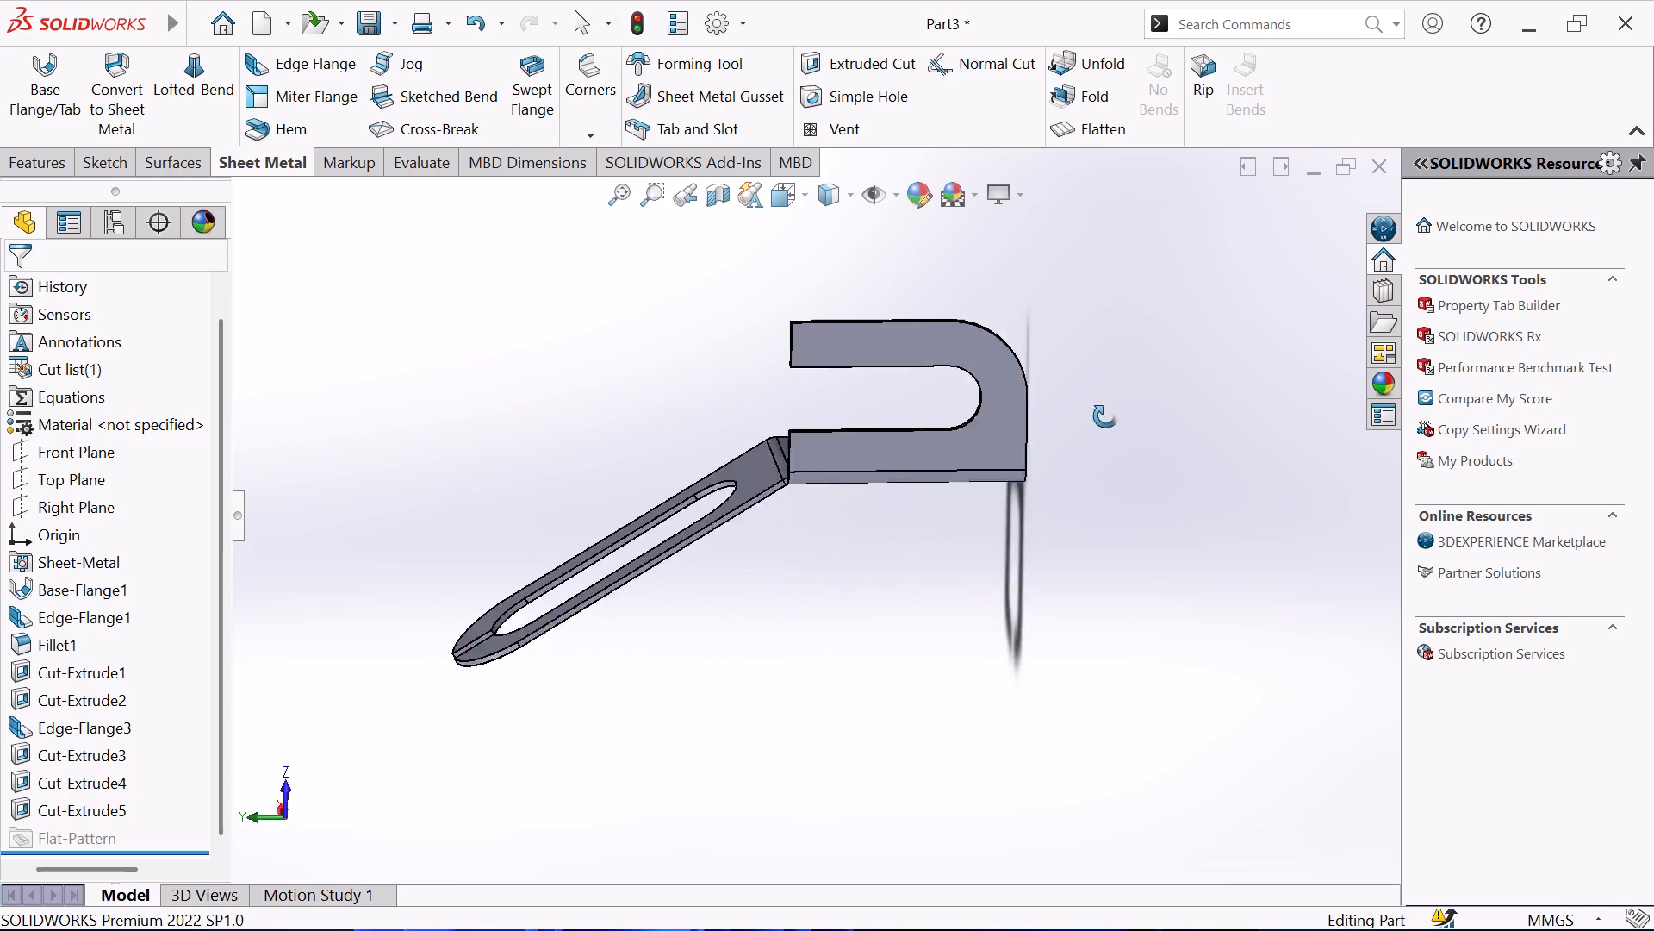
pyautogui.moveTo(1105, 416); pyautogui.dragTo(714, 480, button='middle')
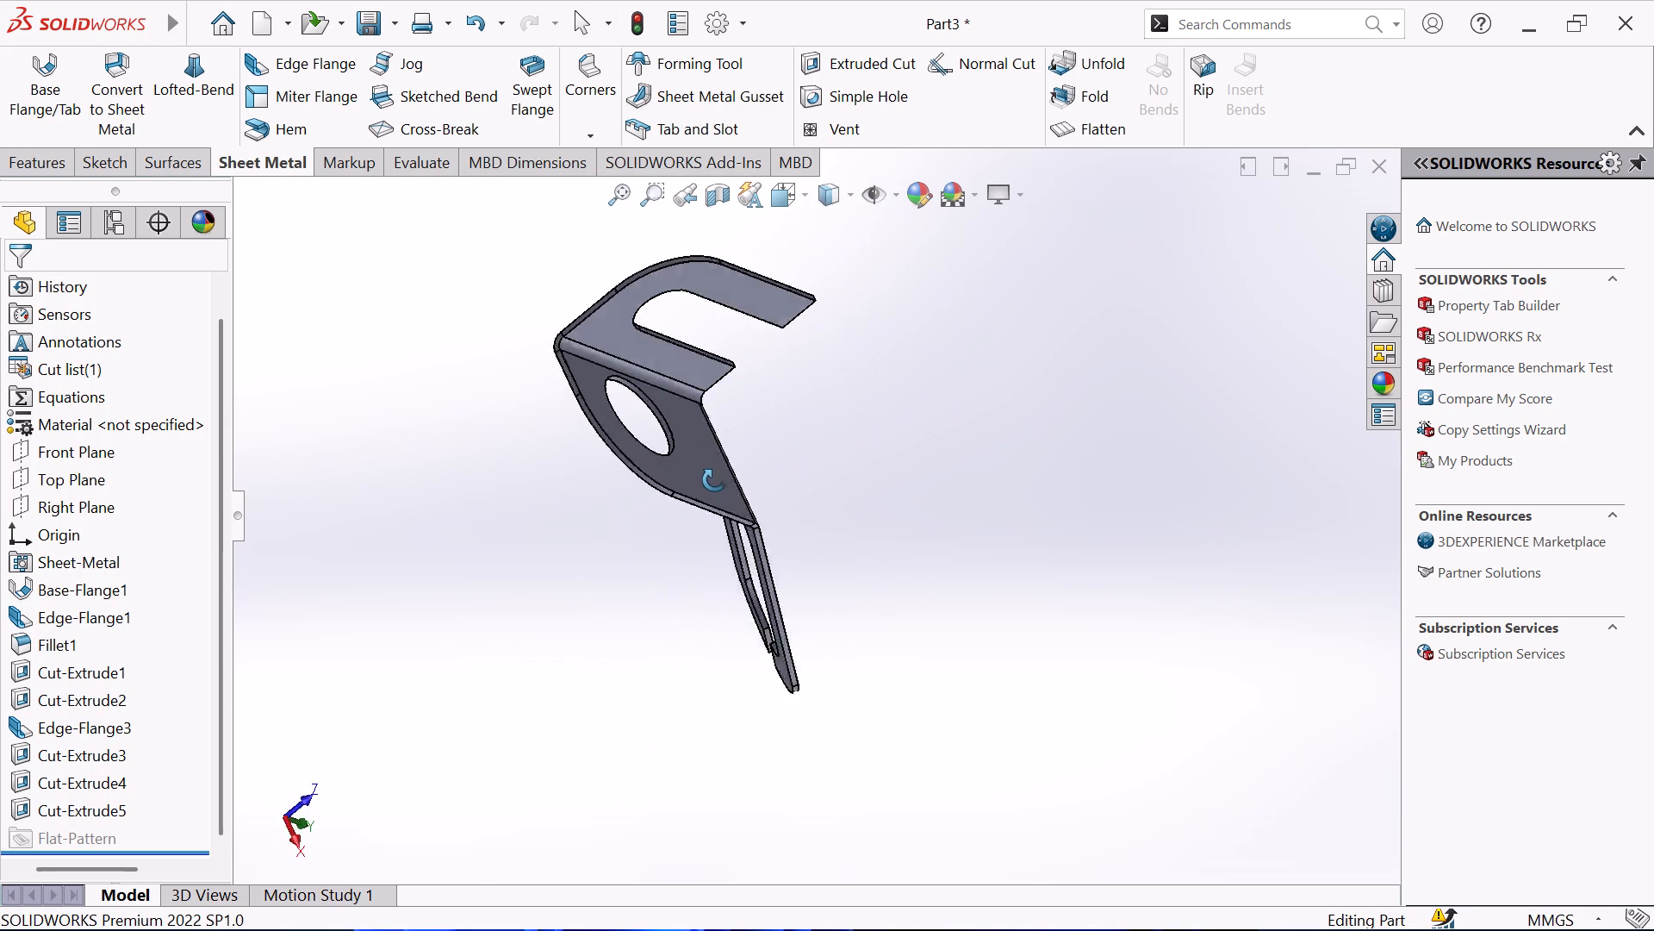
# Save the part under the file name "sheet metal 8".
pyautogui.moveTo(714, 480); pyautogui.dragTo(848, 371, button='middle')
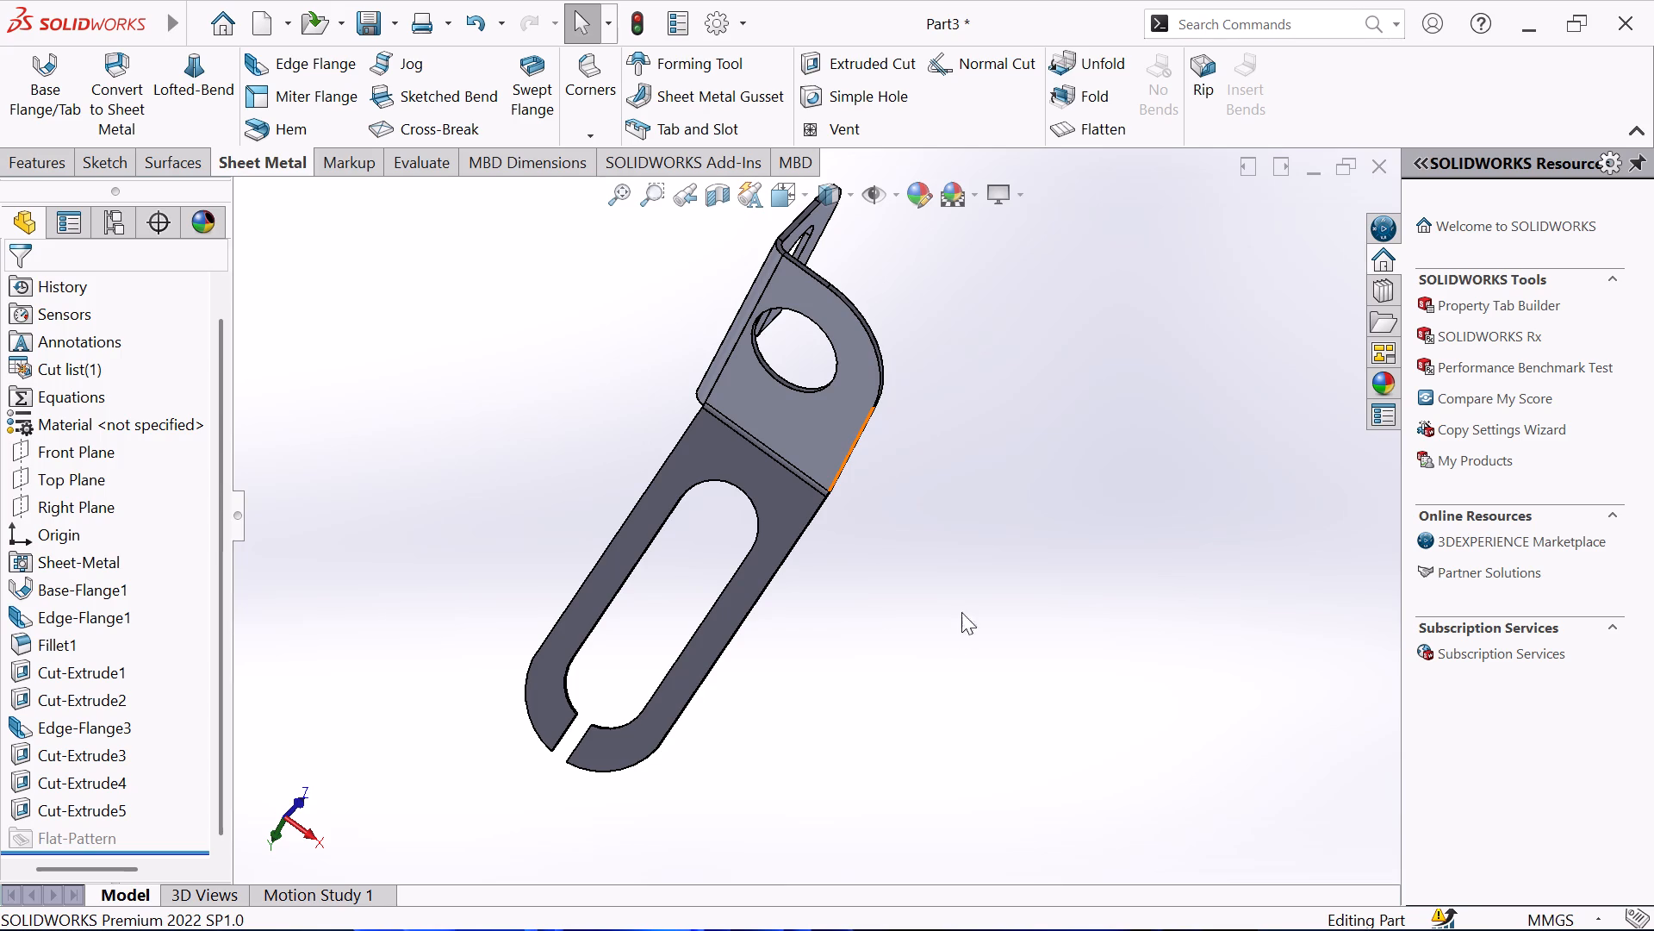
pyautogui.hotkey('ctrl', 's')
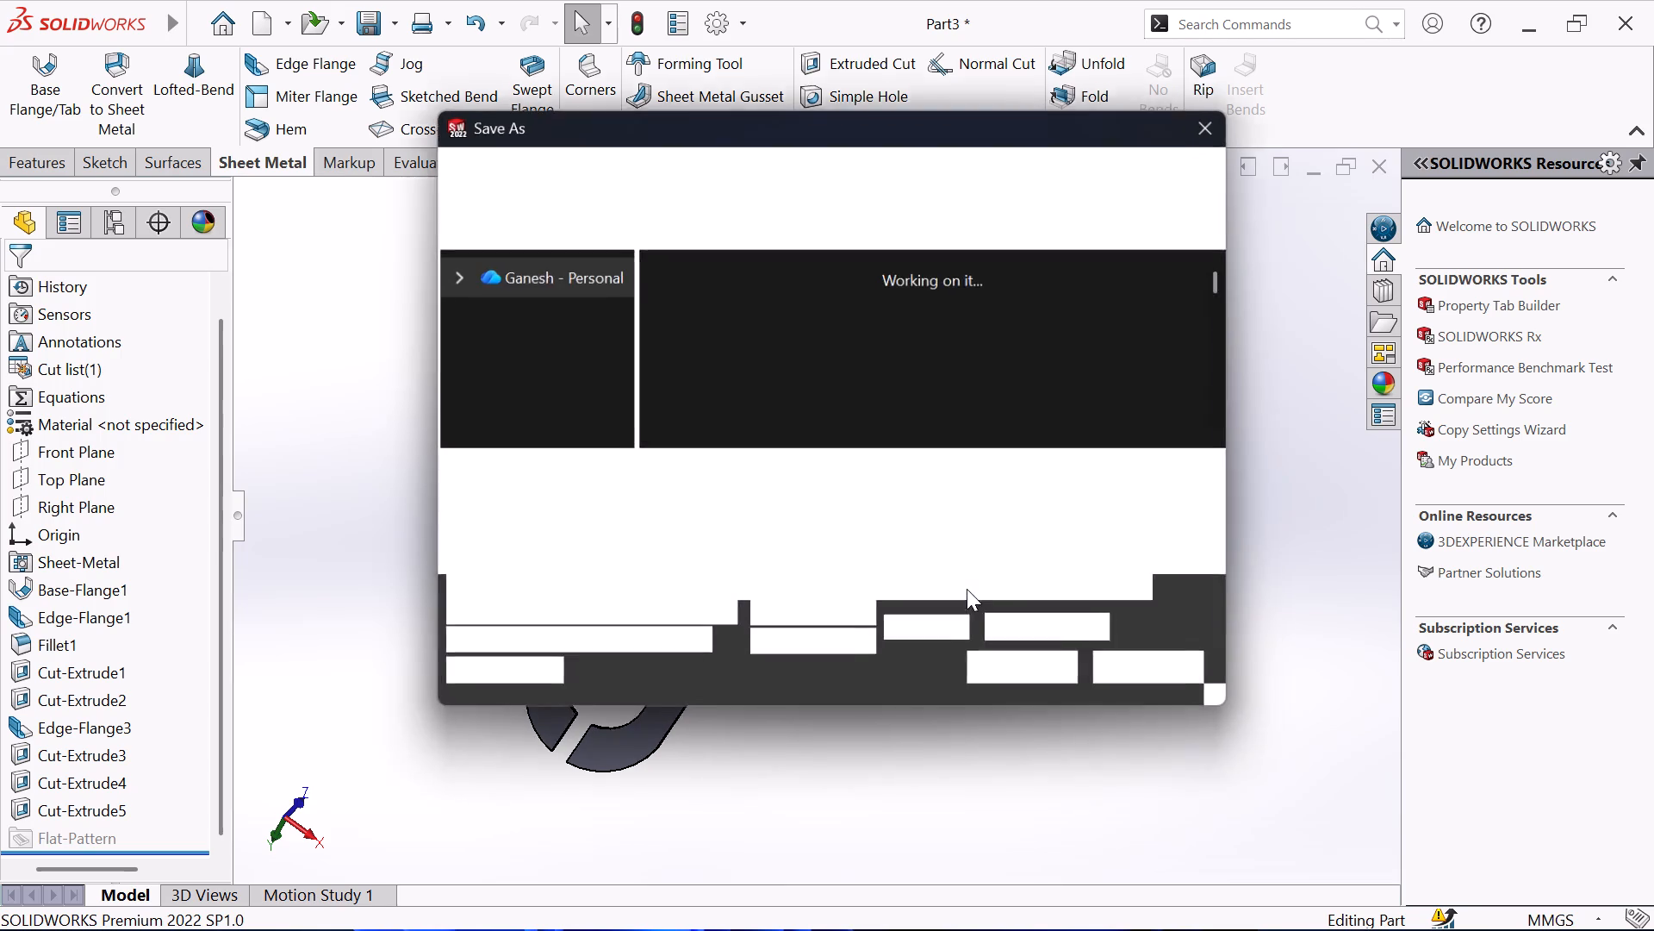
pyautogui.click(817, 475)
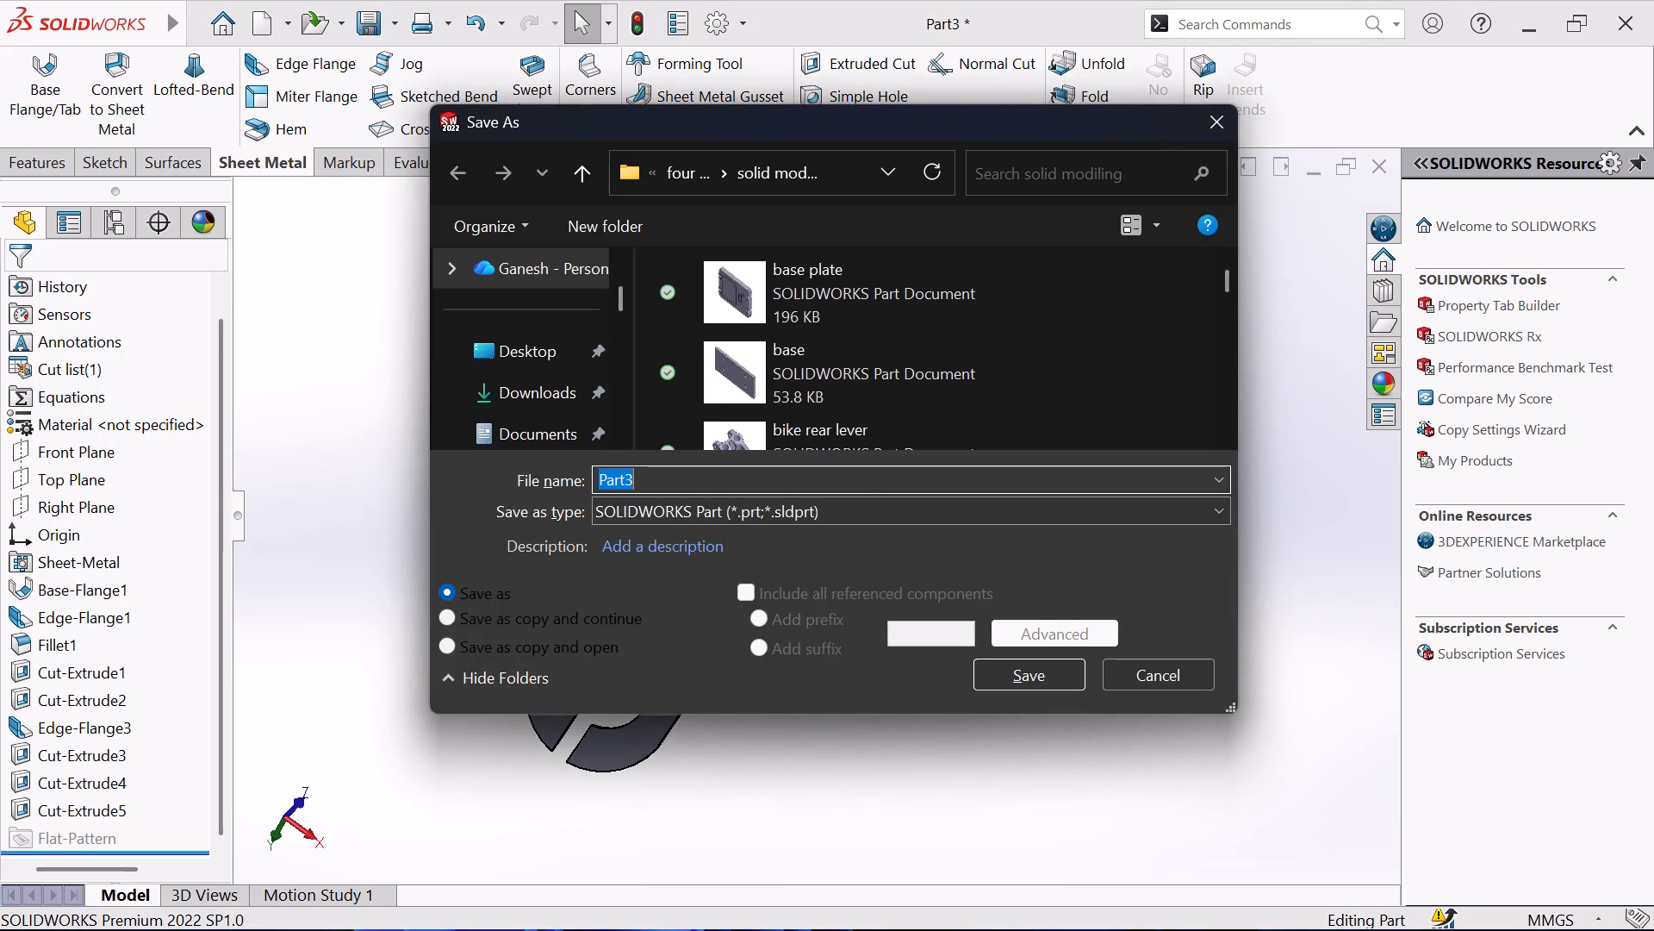
pyautogui.click(817, 475)
pyautogui.write('sh')
pyautogui.write('eet metal')
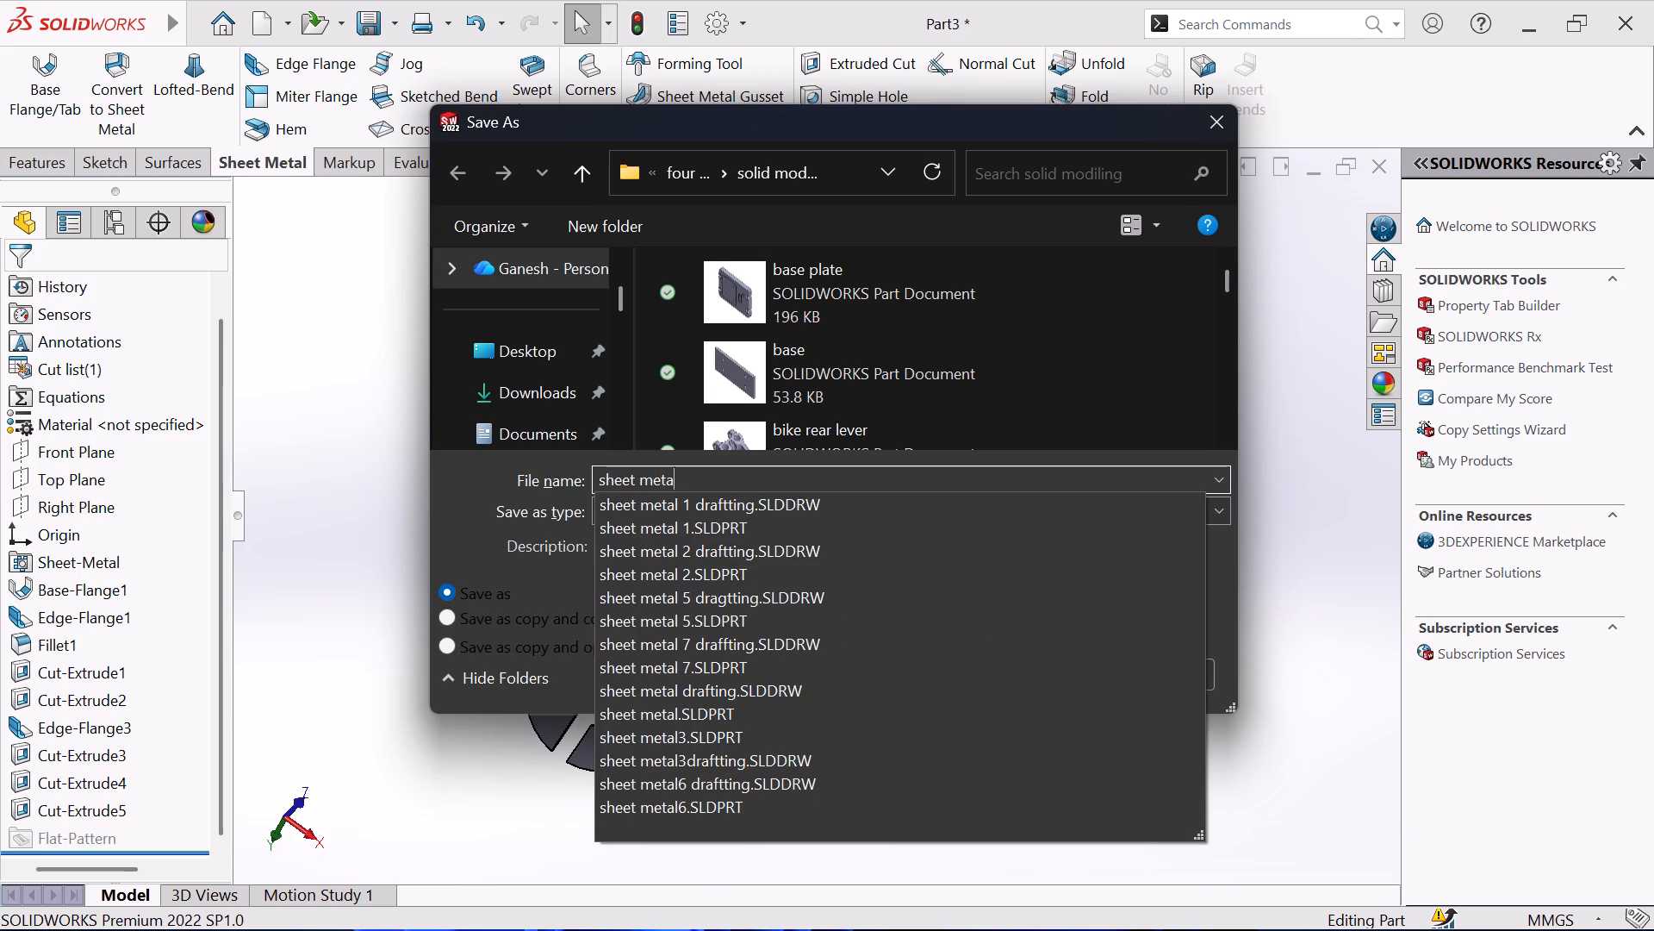
pyautogui.press('space')
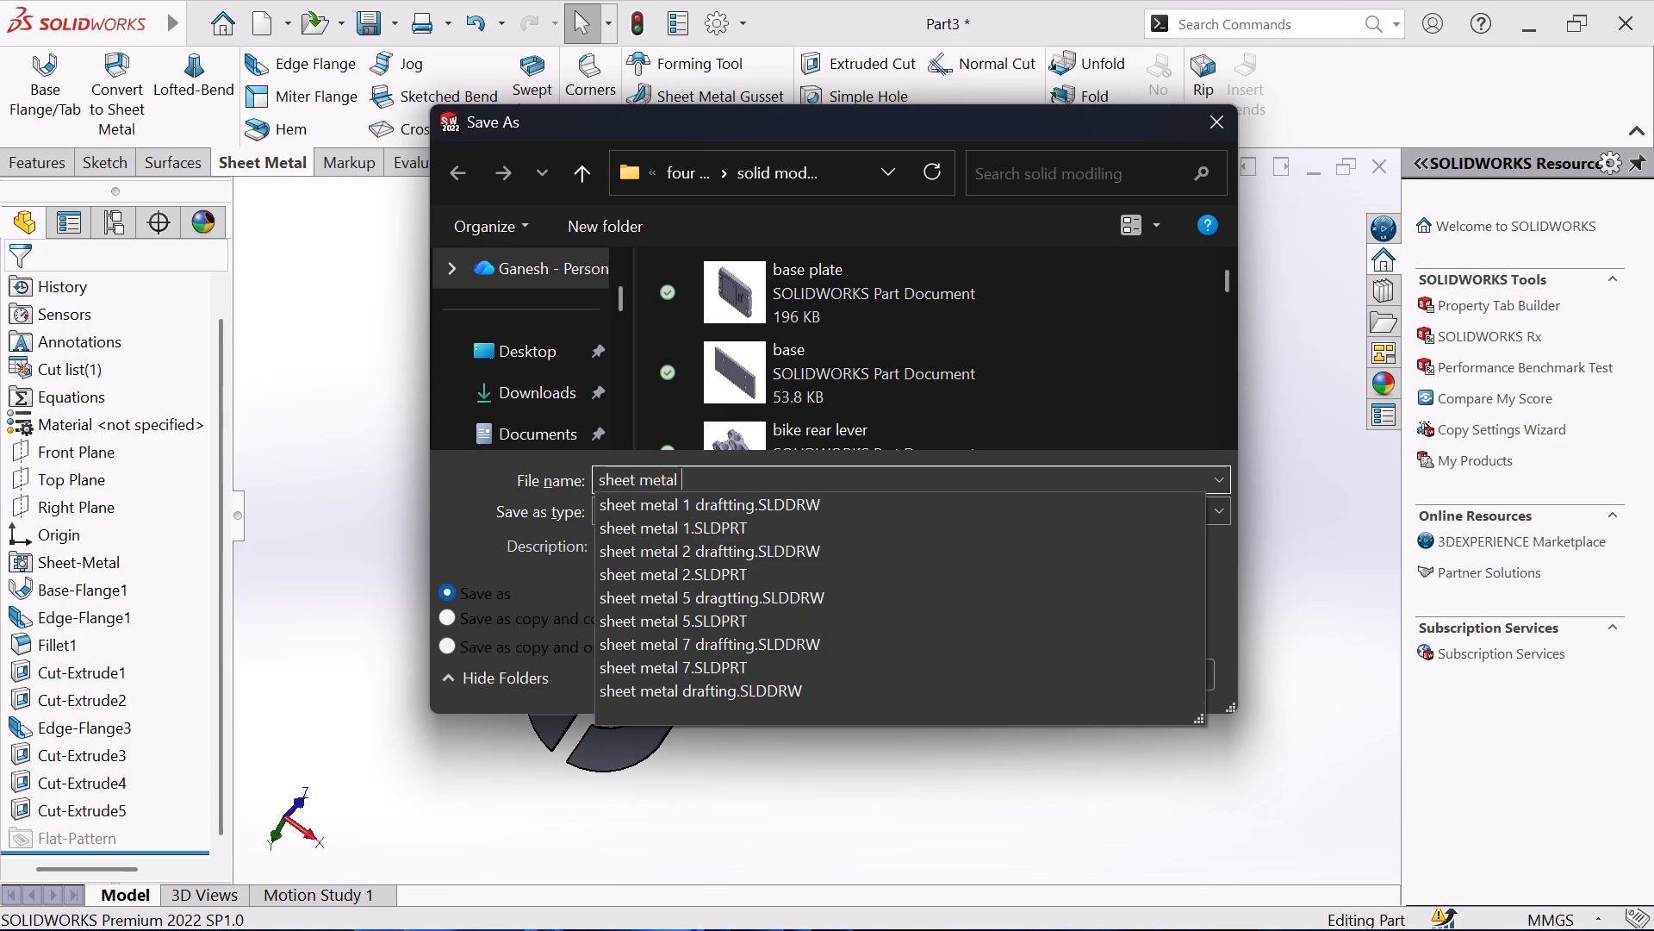
pyautogui.press('8')
pyautogui.press('Return')
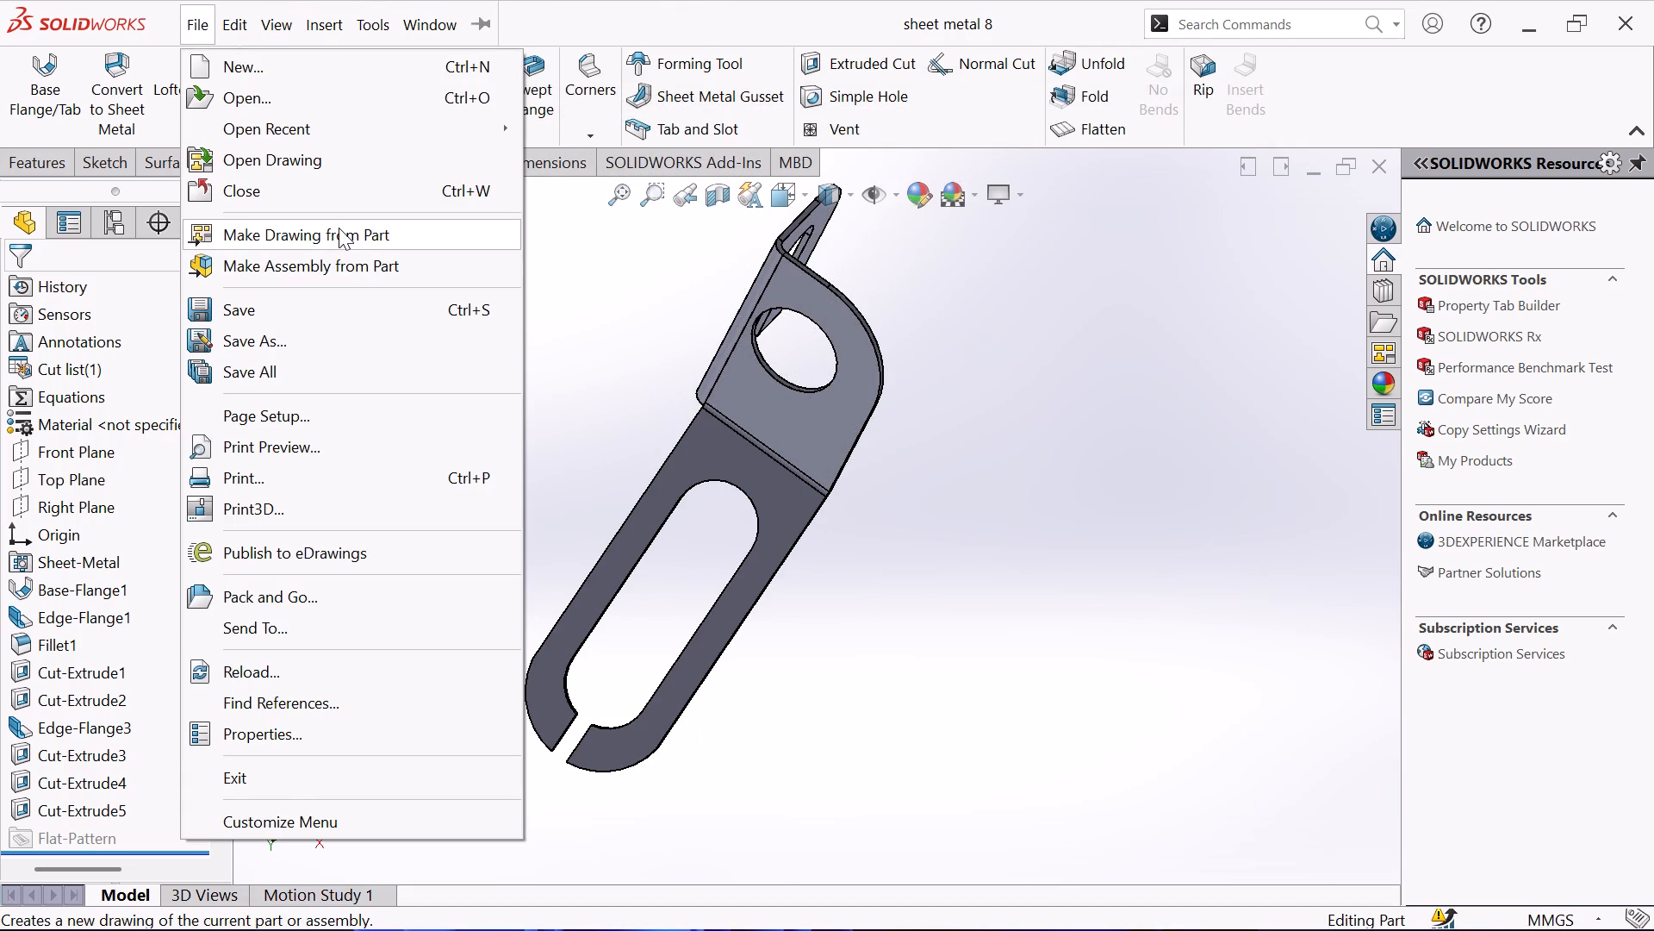
# Make a drawing from the part on a standard A3 (ISO) sheet with the sheet format displayed.
pyautogui.click(339, 228)
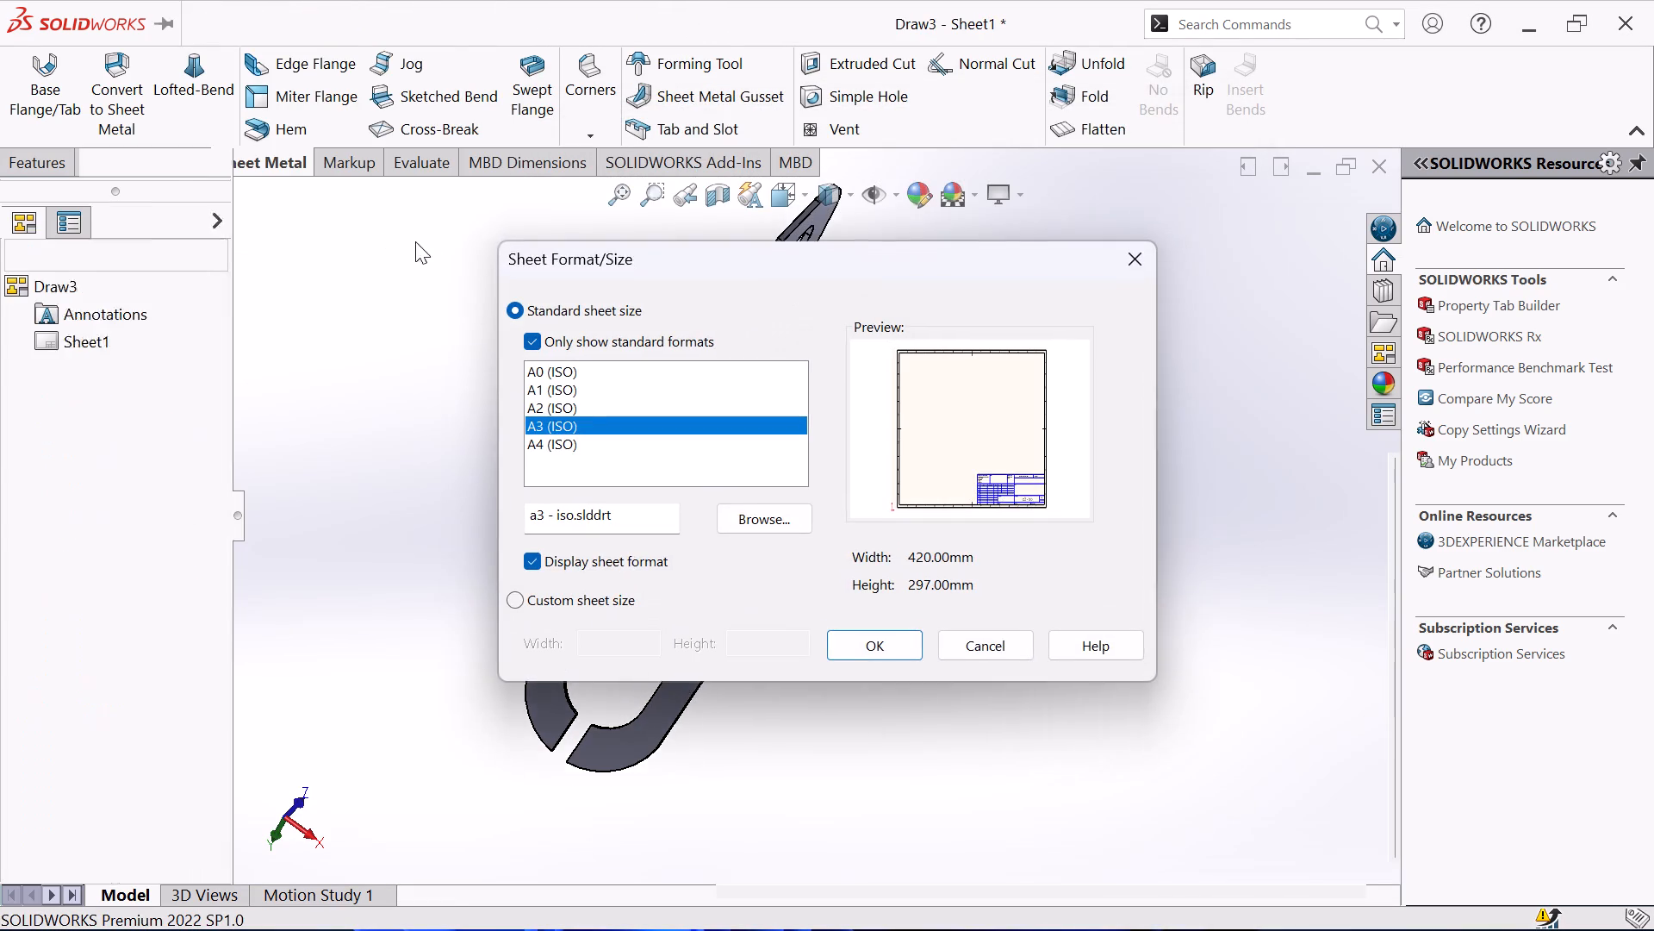
pyautogui.click(883, 648)
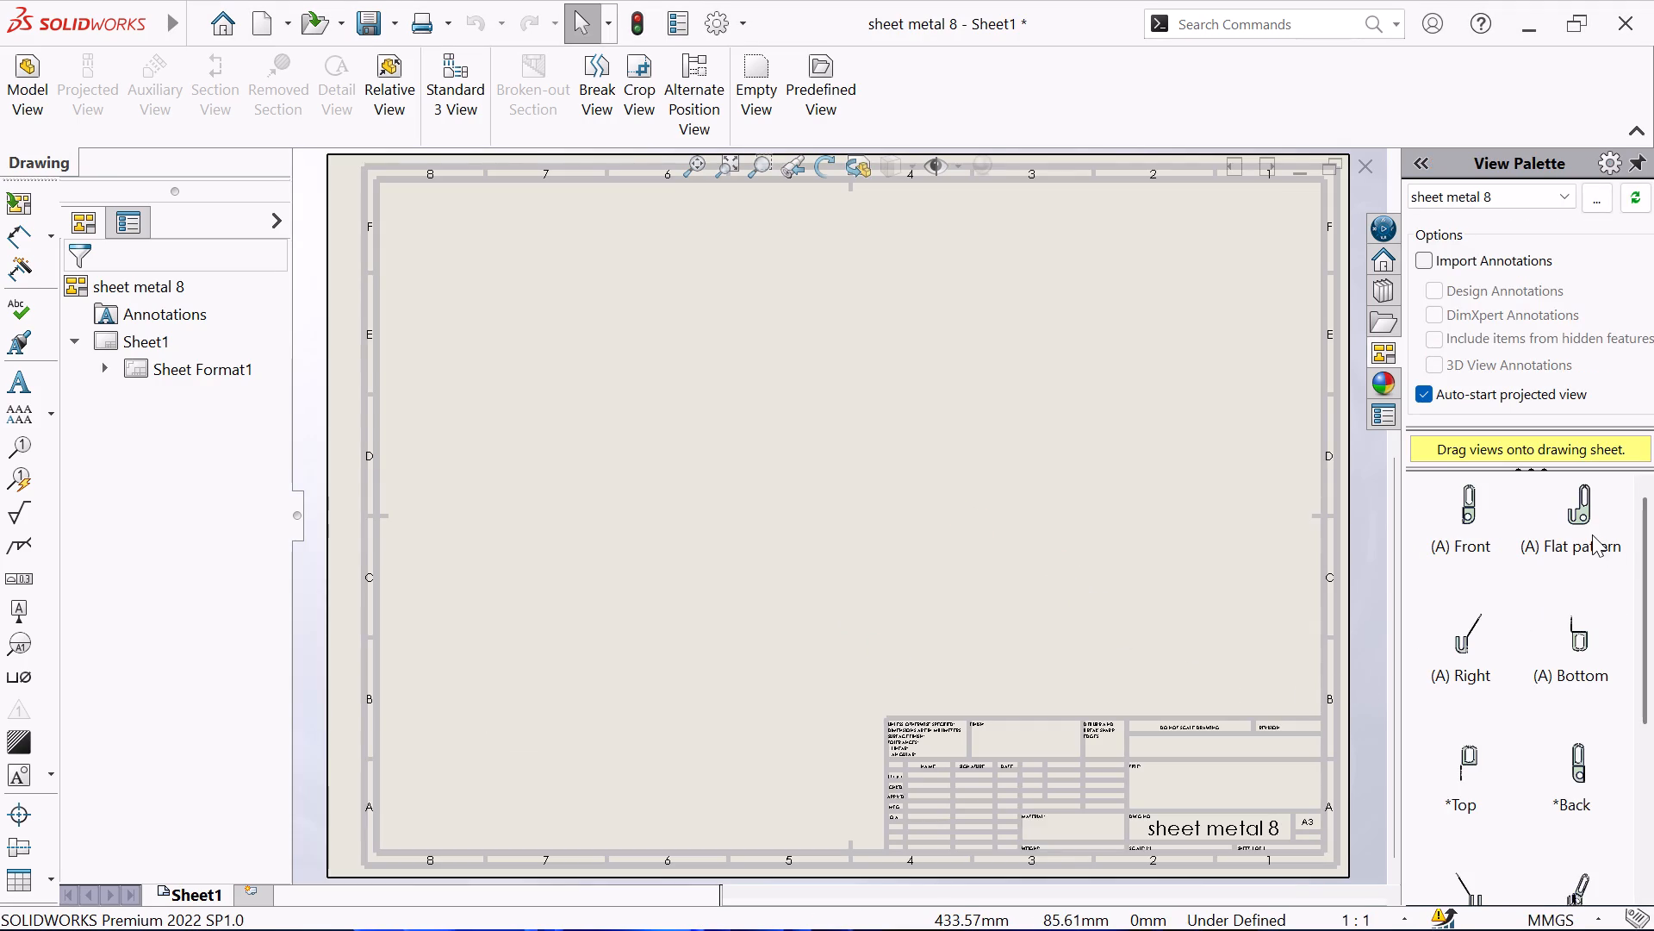
# Place the flat pattern view mid-sheet and the folded Right view to its right, without adding projected views.
pyautogui.moveTo(1592, 534); pyautogui.dragTo(841, 509)
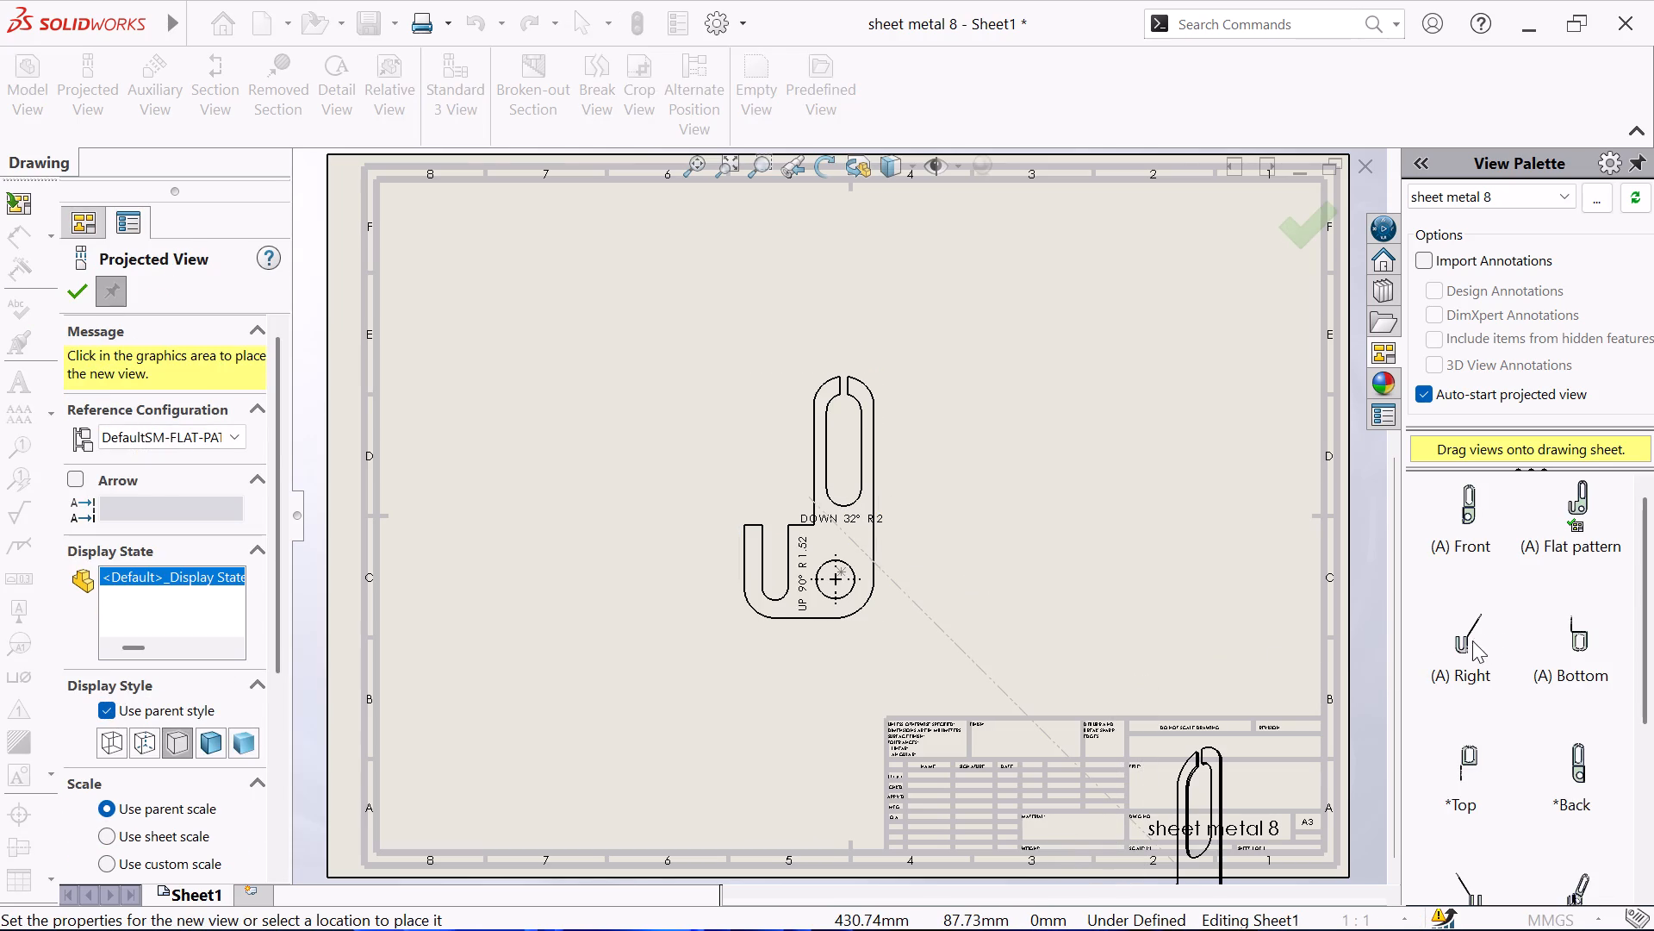
pyautogui.click(83, 298)
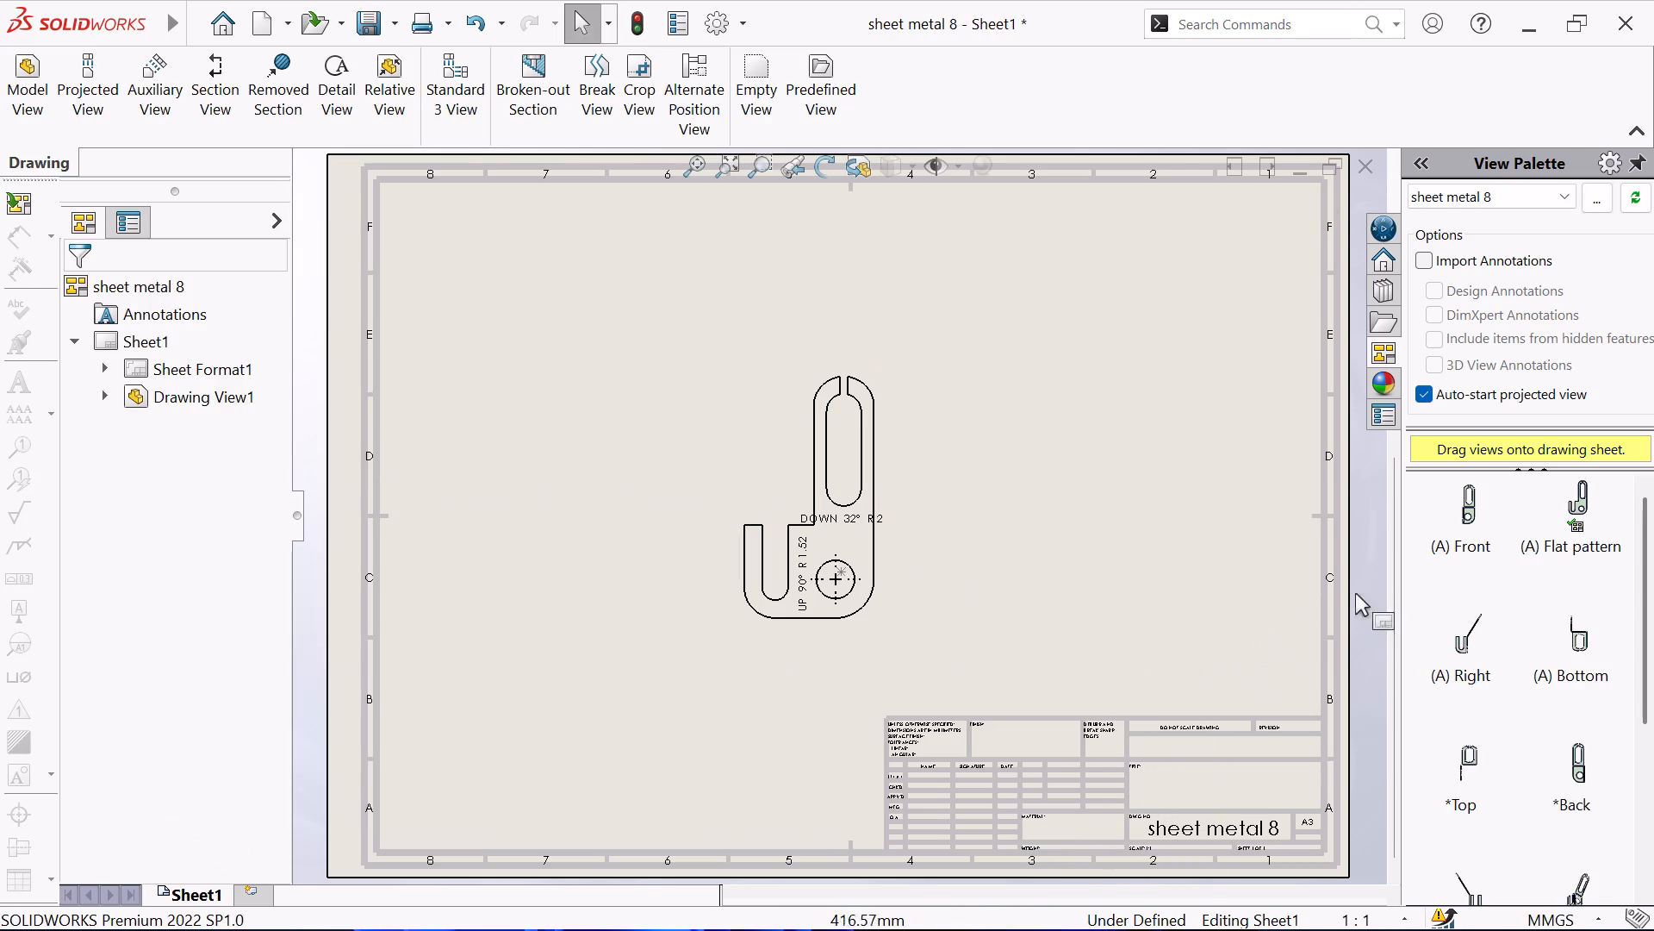
pyautogui.click(1458, 659)
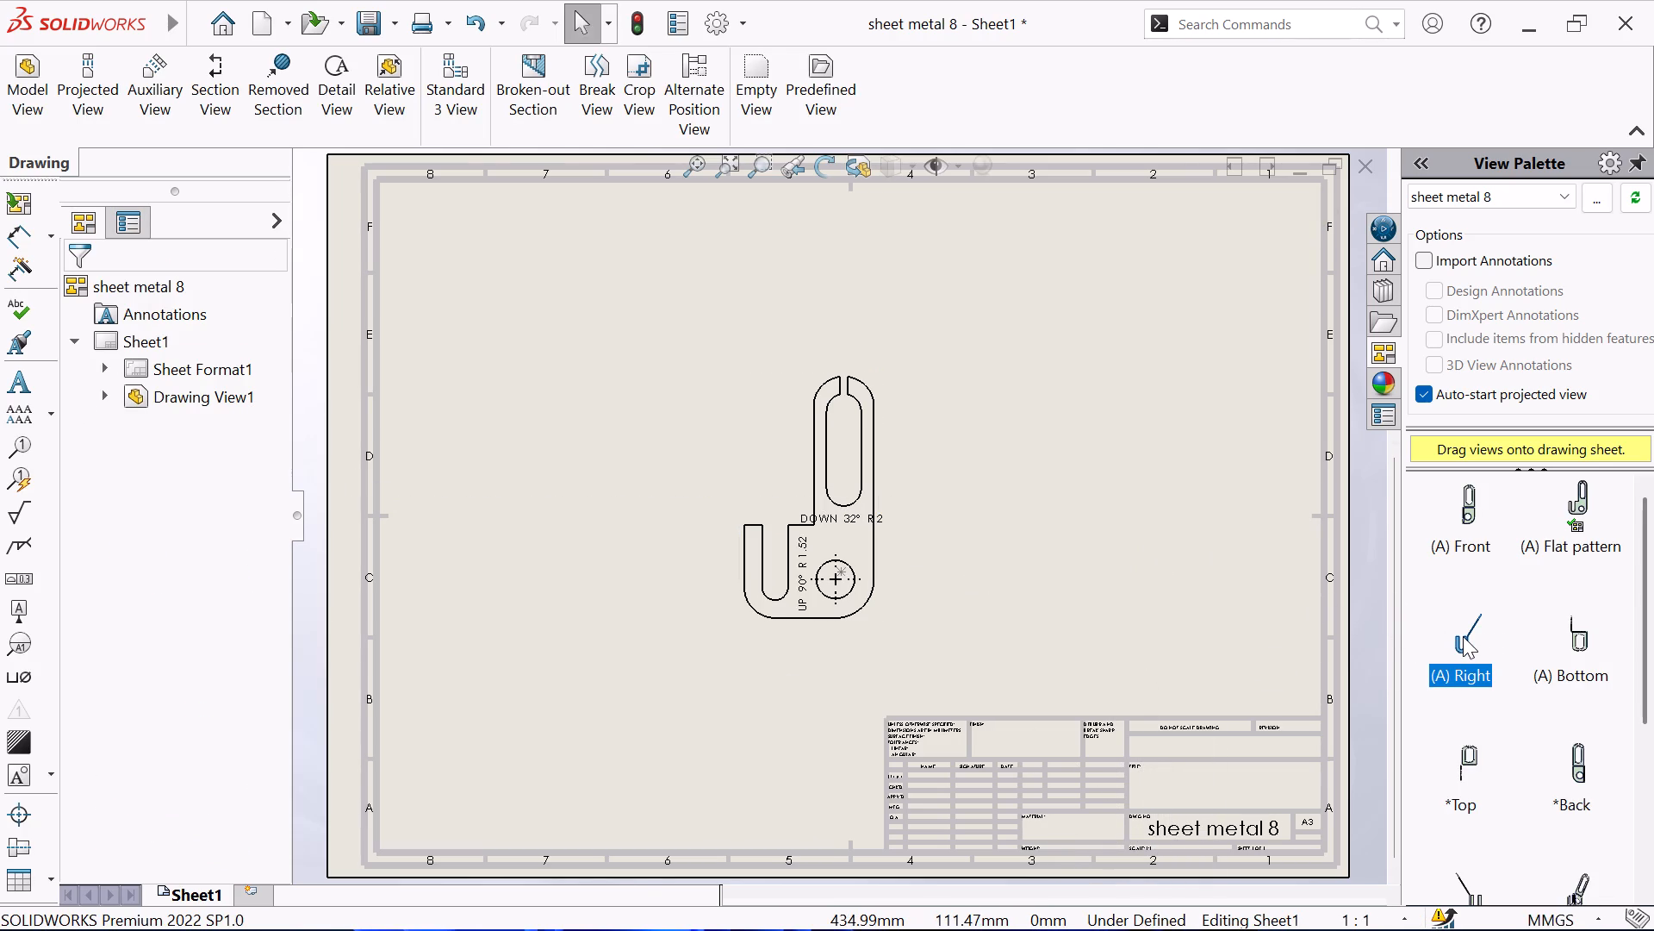
pyautogui.moveTo(1463, 636); pyautogui.dragTo(1169, 438)
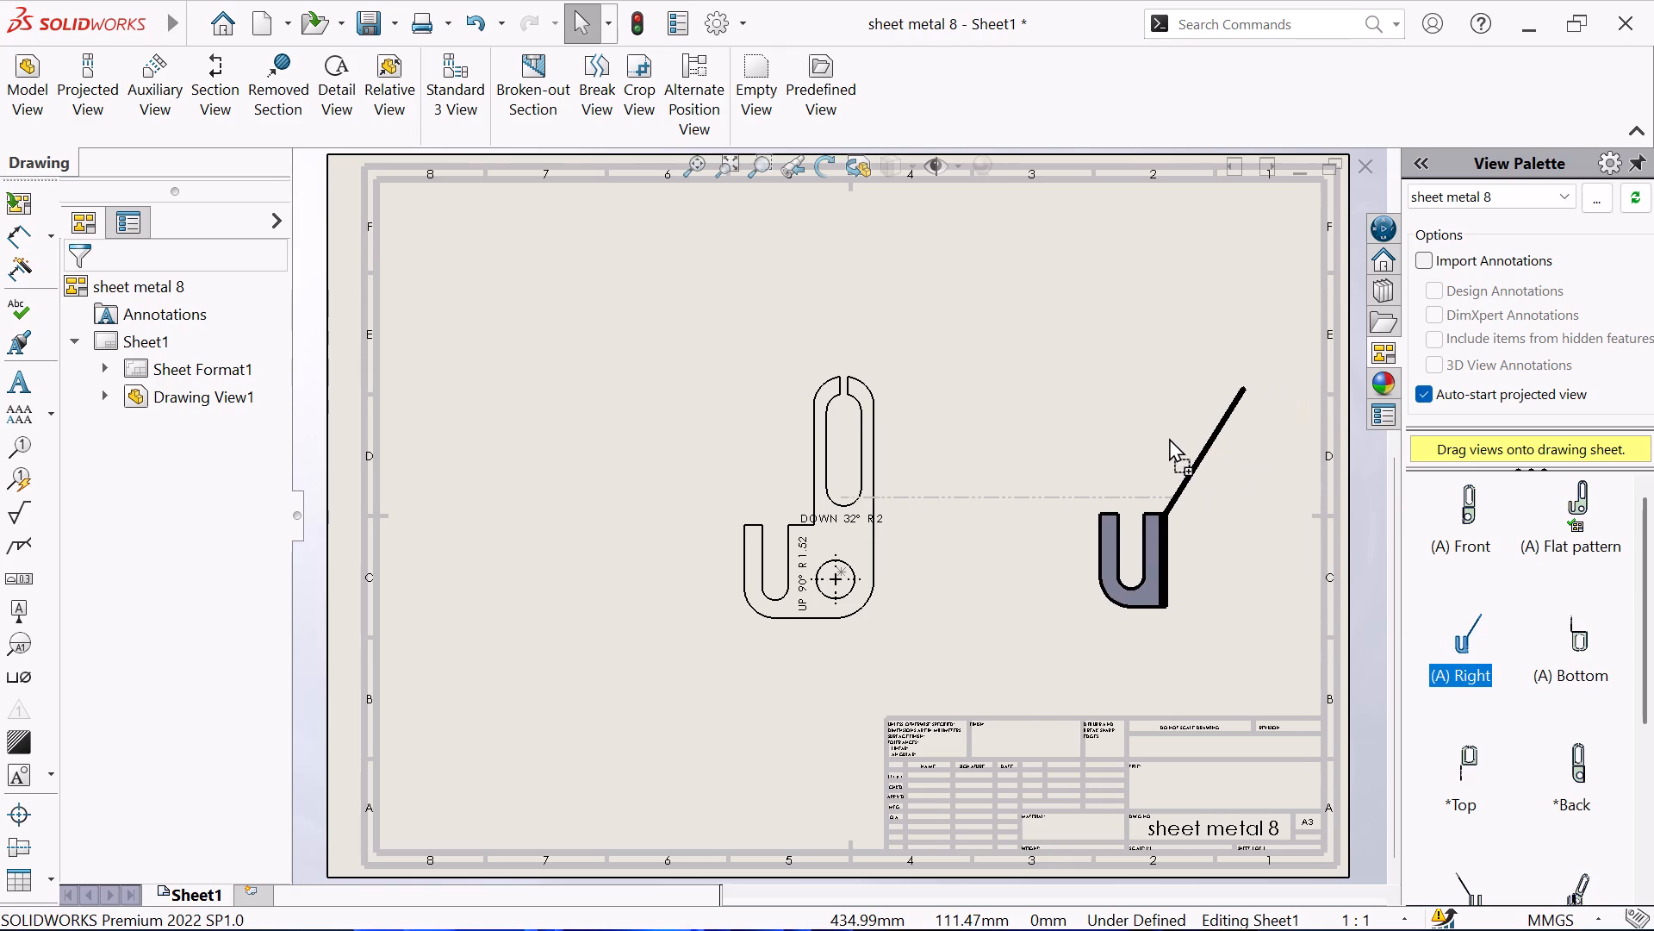
pyautogui.moveTo(1169, 438); pyautogui.dragTo(1163, 436)
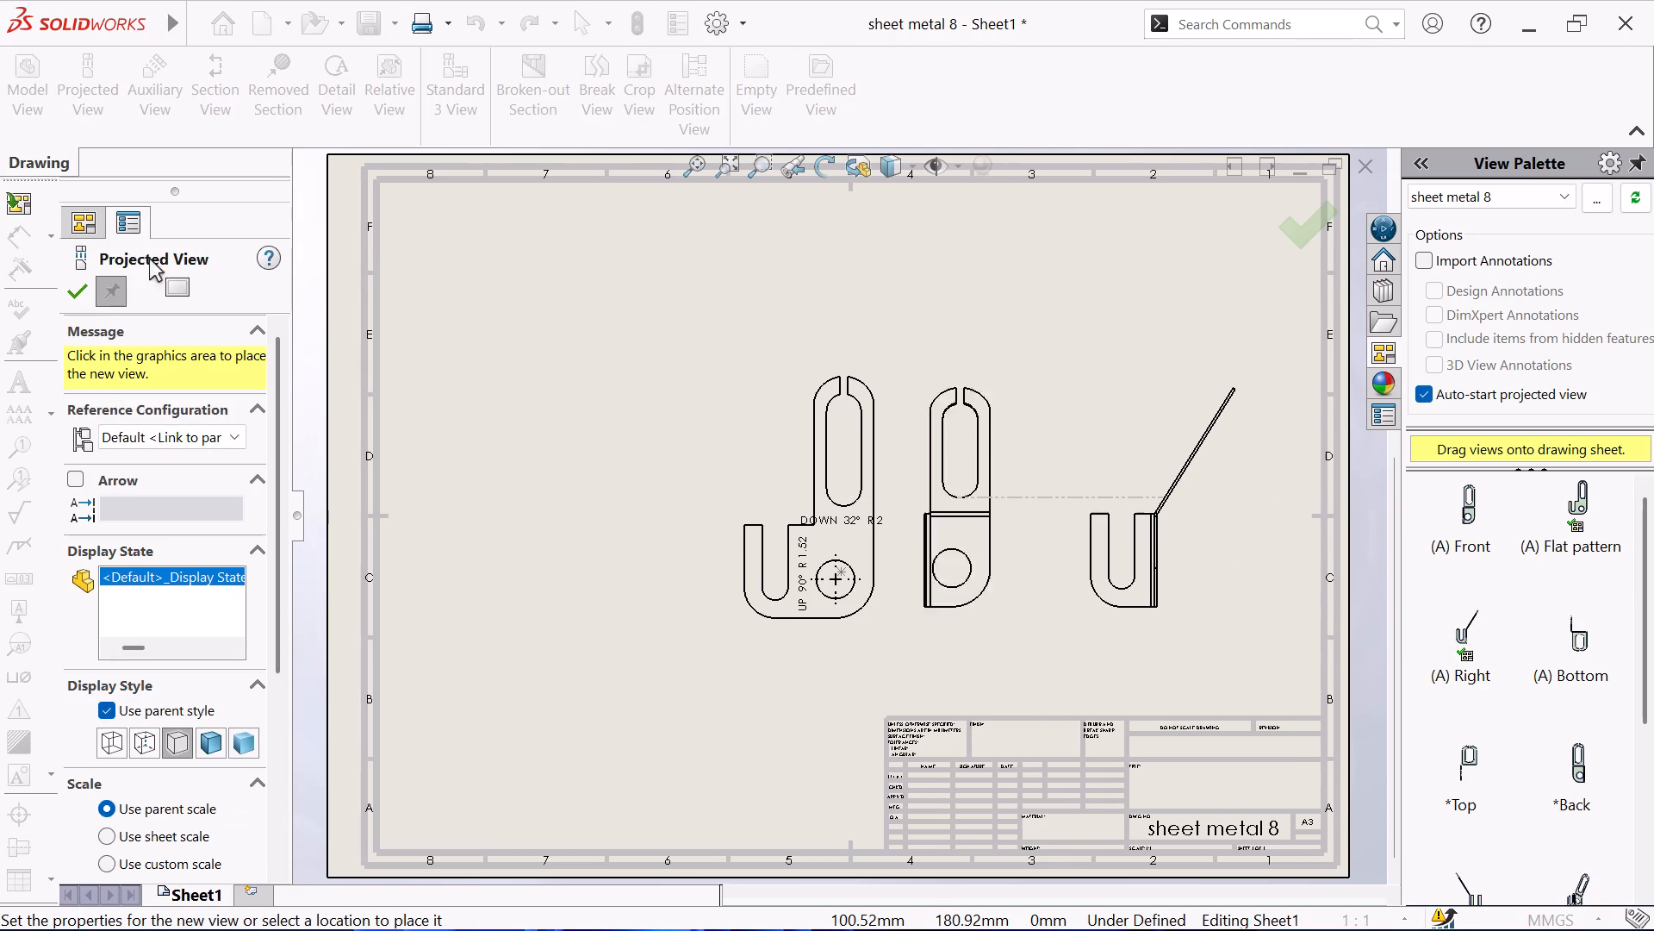
pyautogui.click(80, 293)
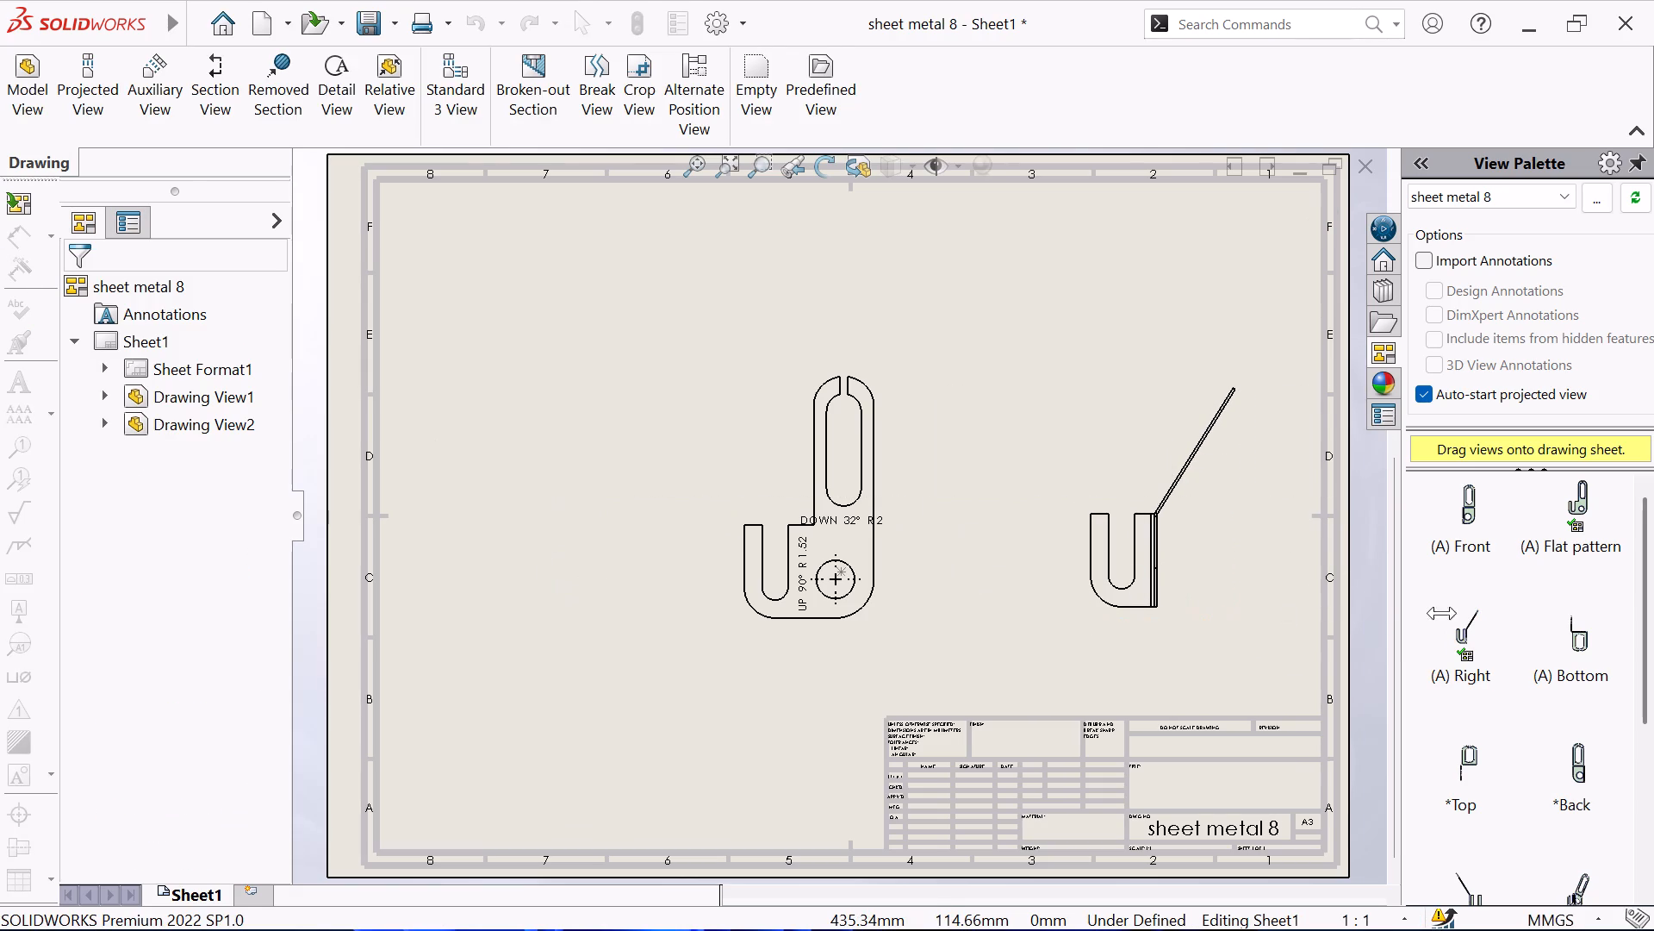
# Place an Isometric view in the sheet's upper-left corner and display it as shaded with edges.
pyautogui.scroll(-1, 1496, 628)
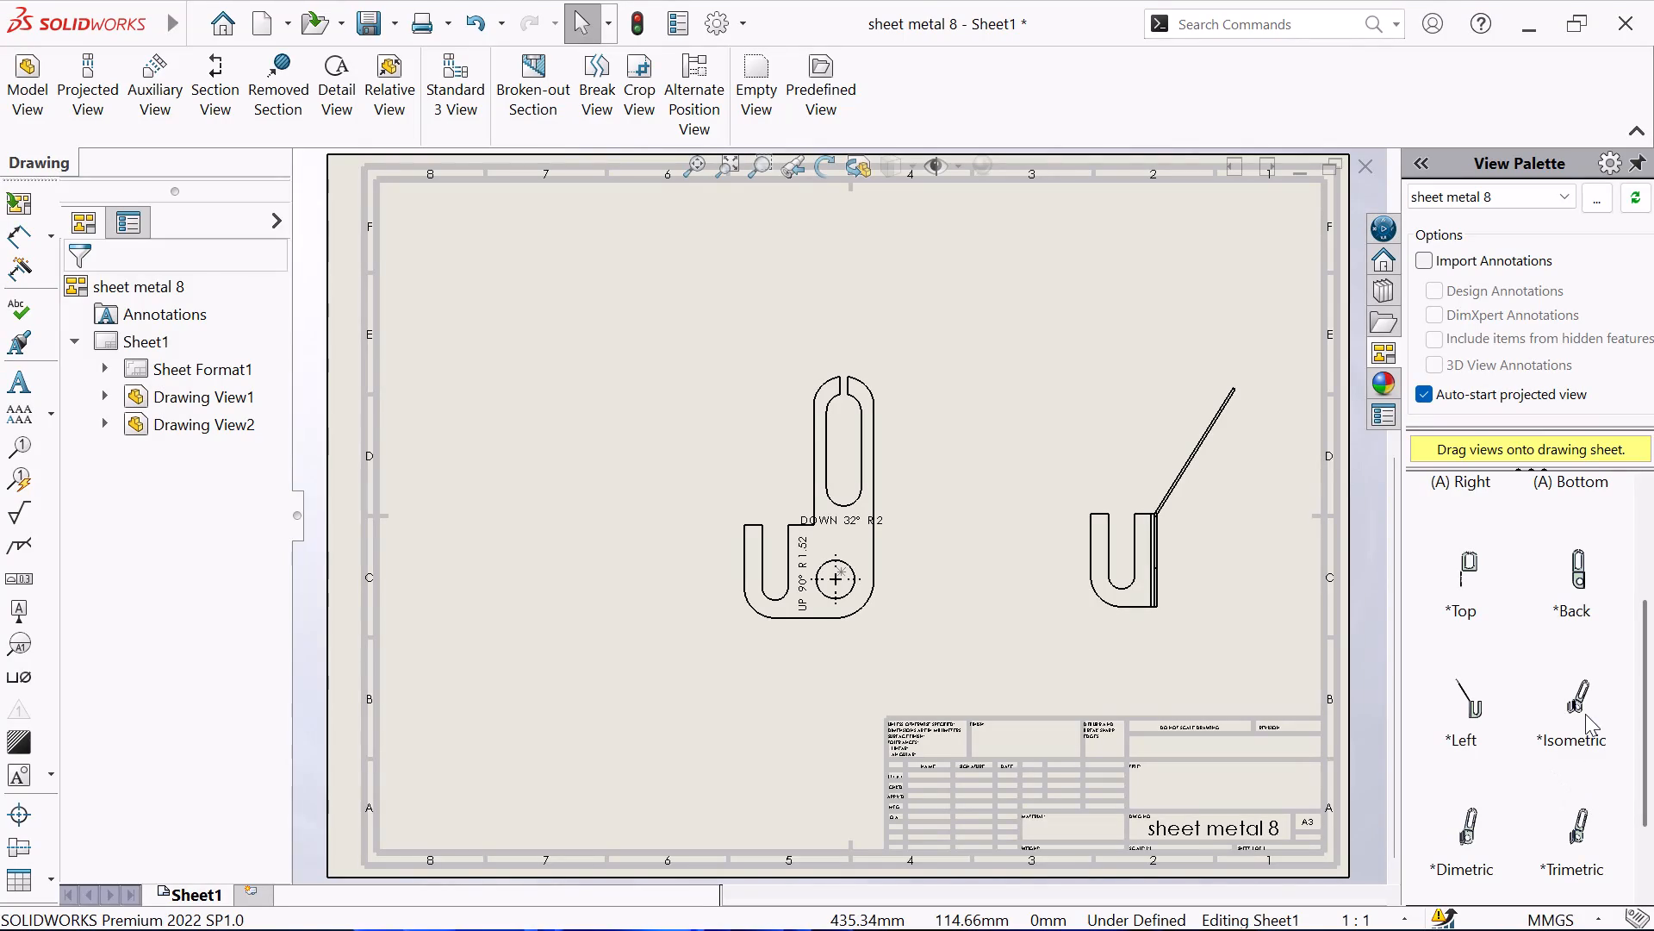
pyautogui.click(1585, 711)
pyautogui.moveTo(1582, 714); pyautogui.dragTo(543, 316)
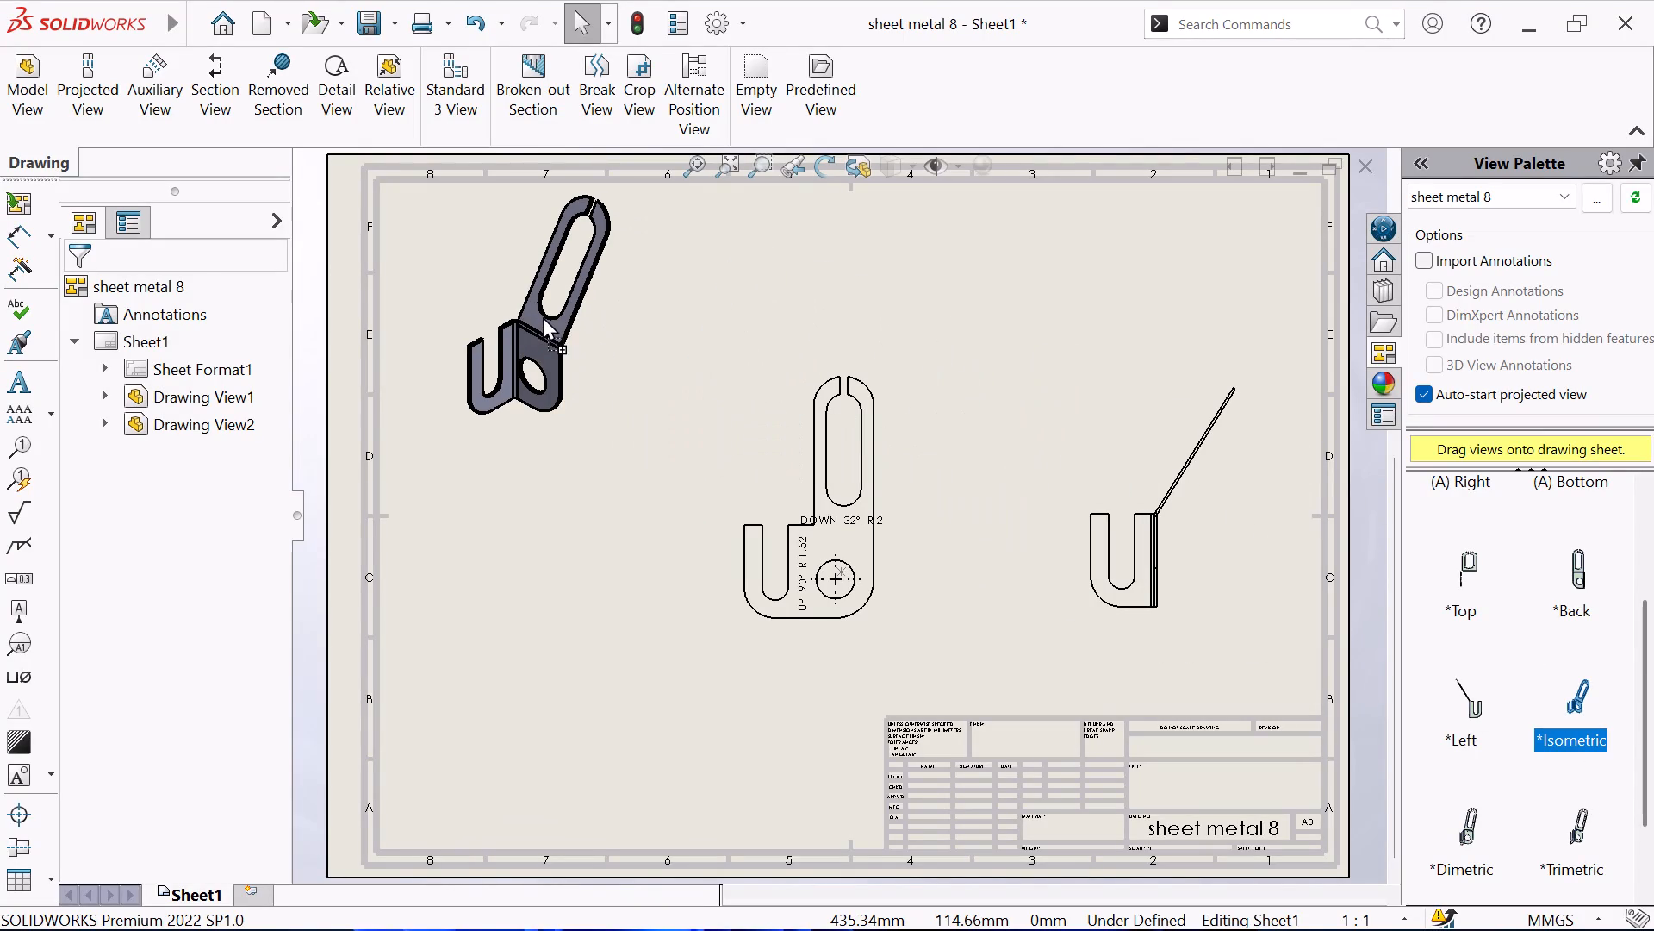
pyautogui.moveTo(543, 316); pyautogui.dragTo(540, 327)
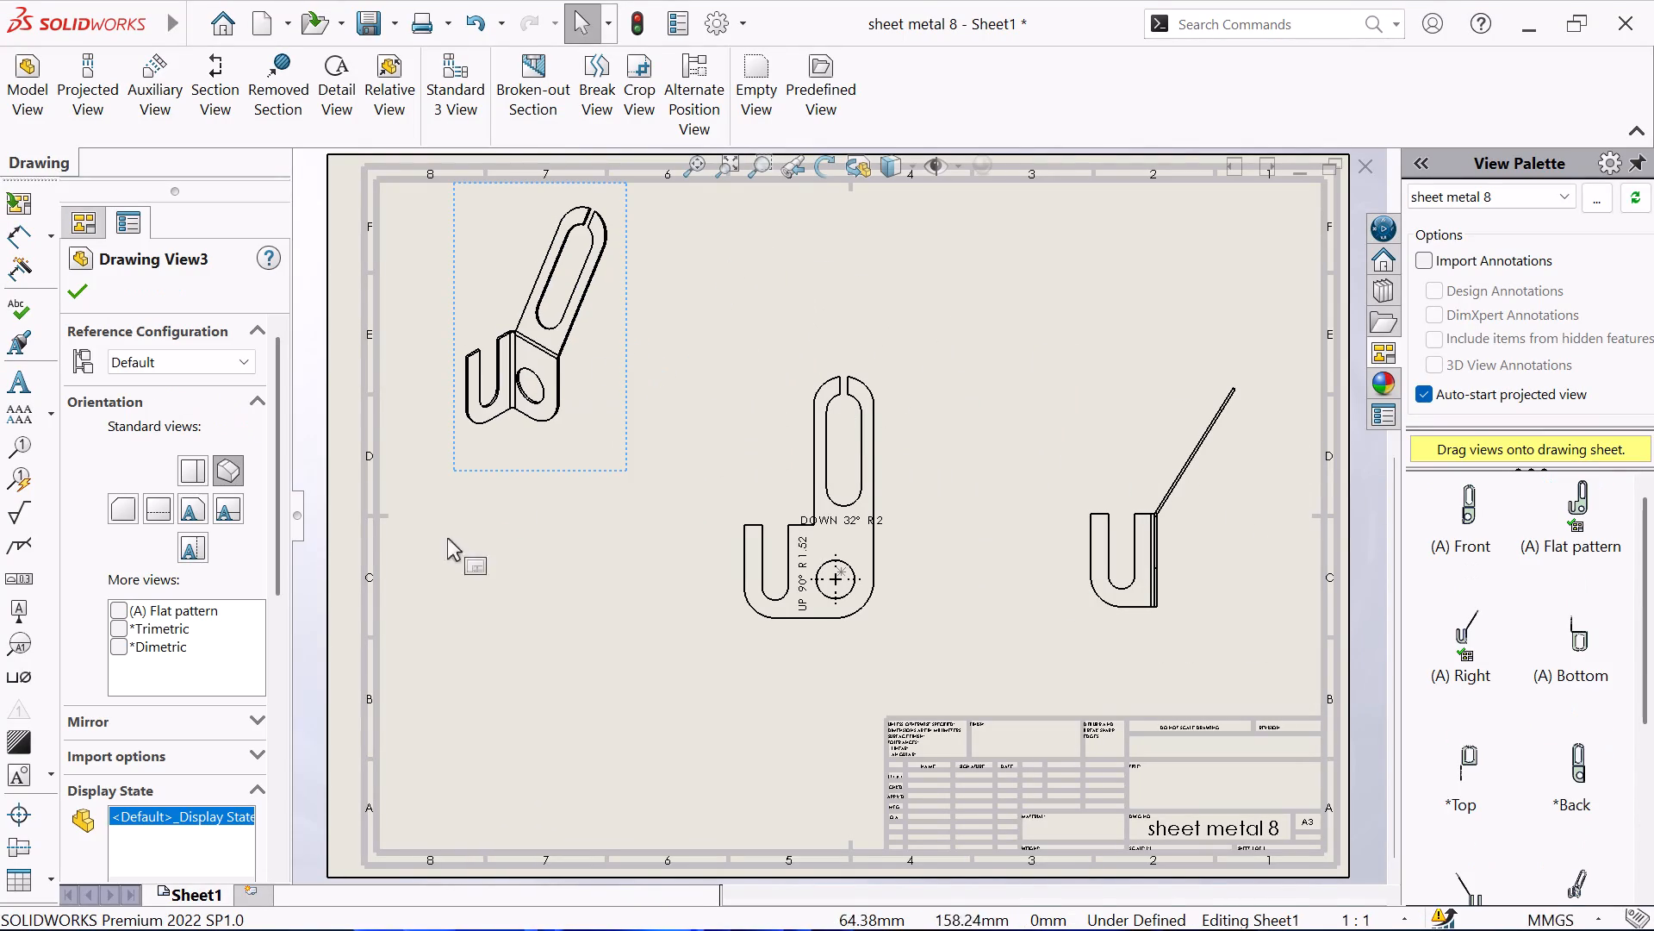
pyautogui.scroll(-3, 187, 774)
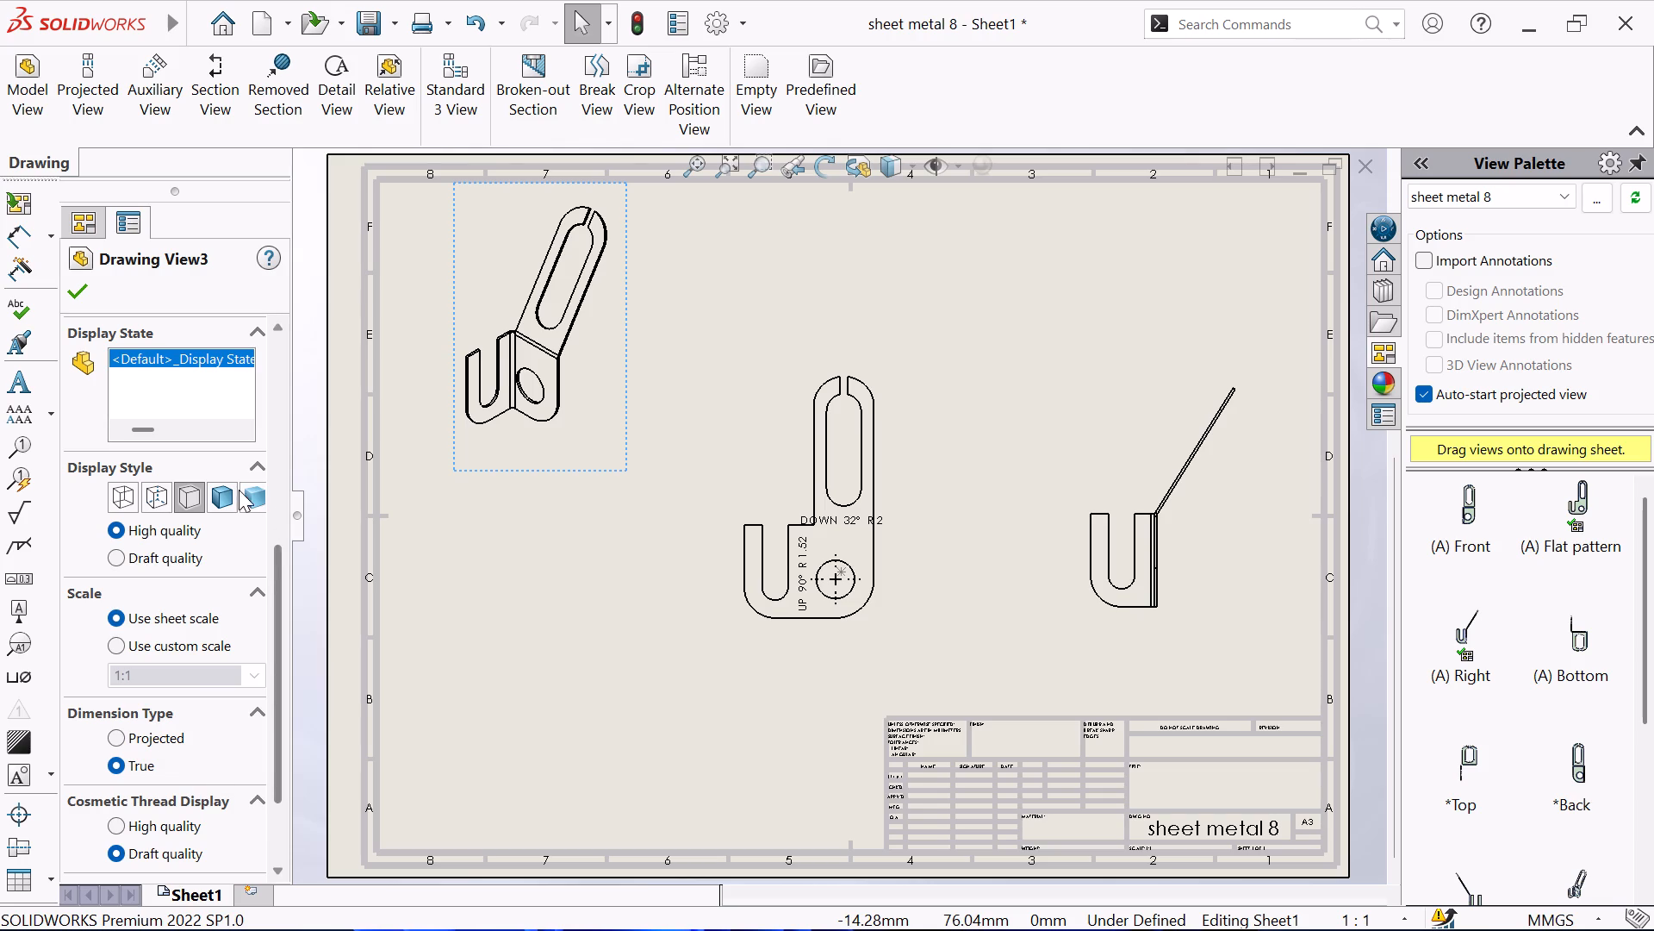
pyautogui.click(228, 491)
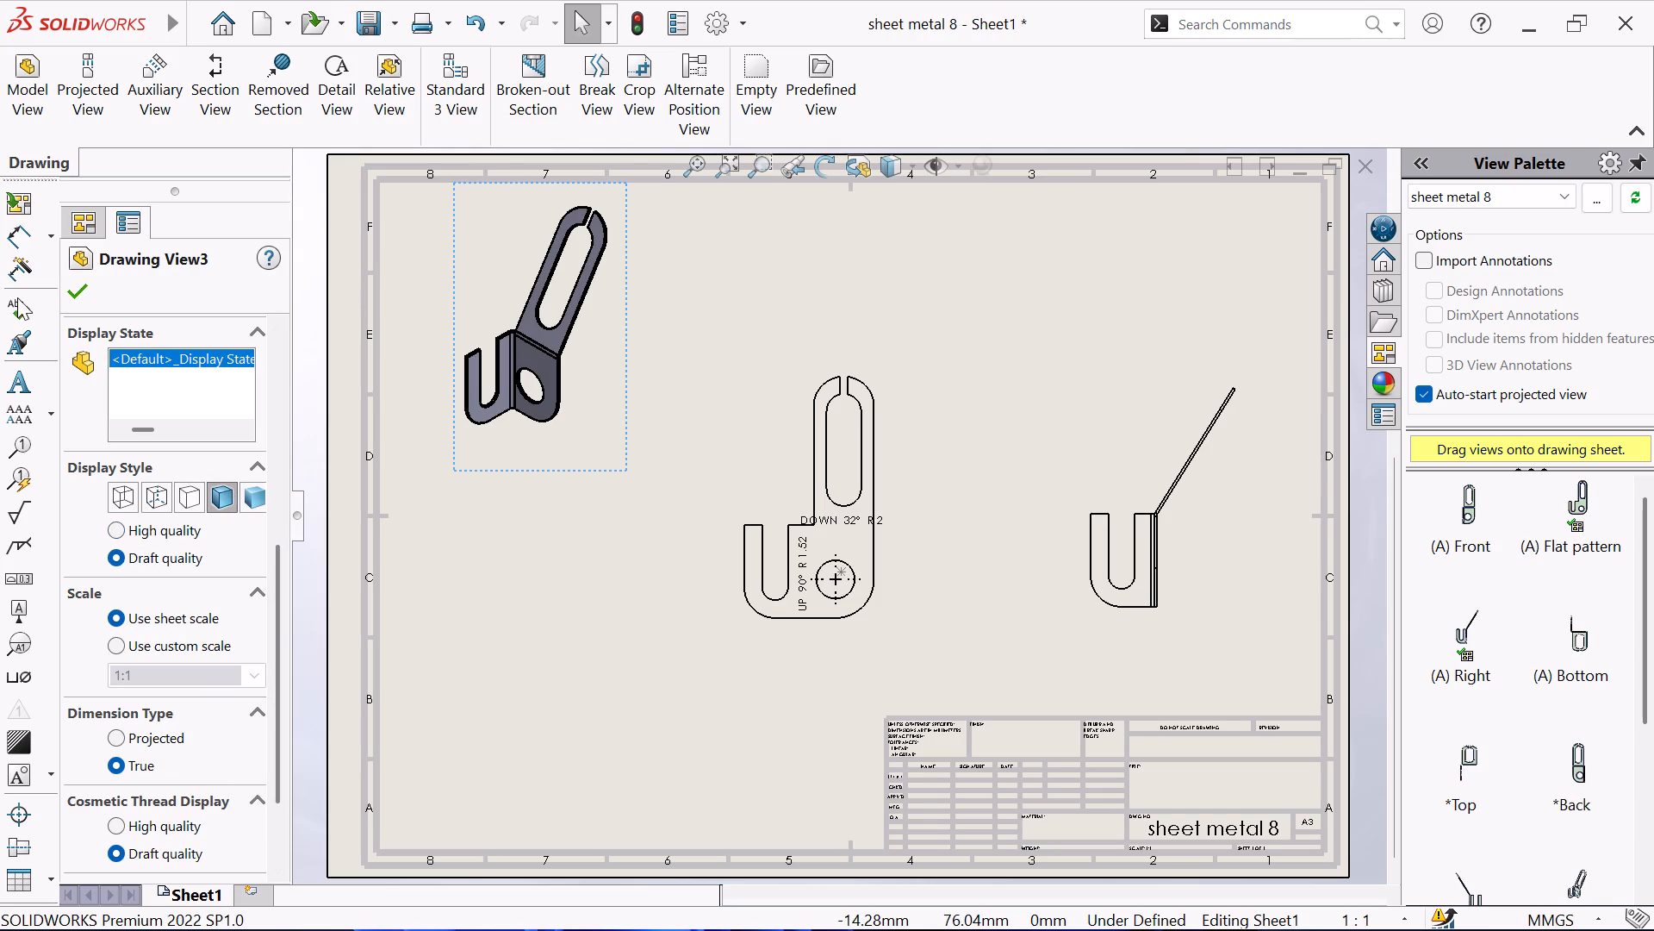
pyautogui.click(82, 298)
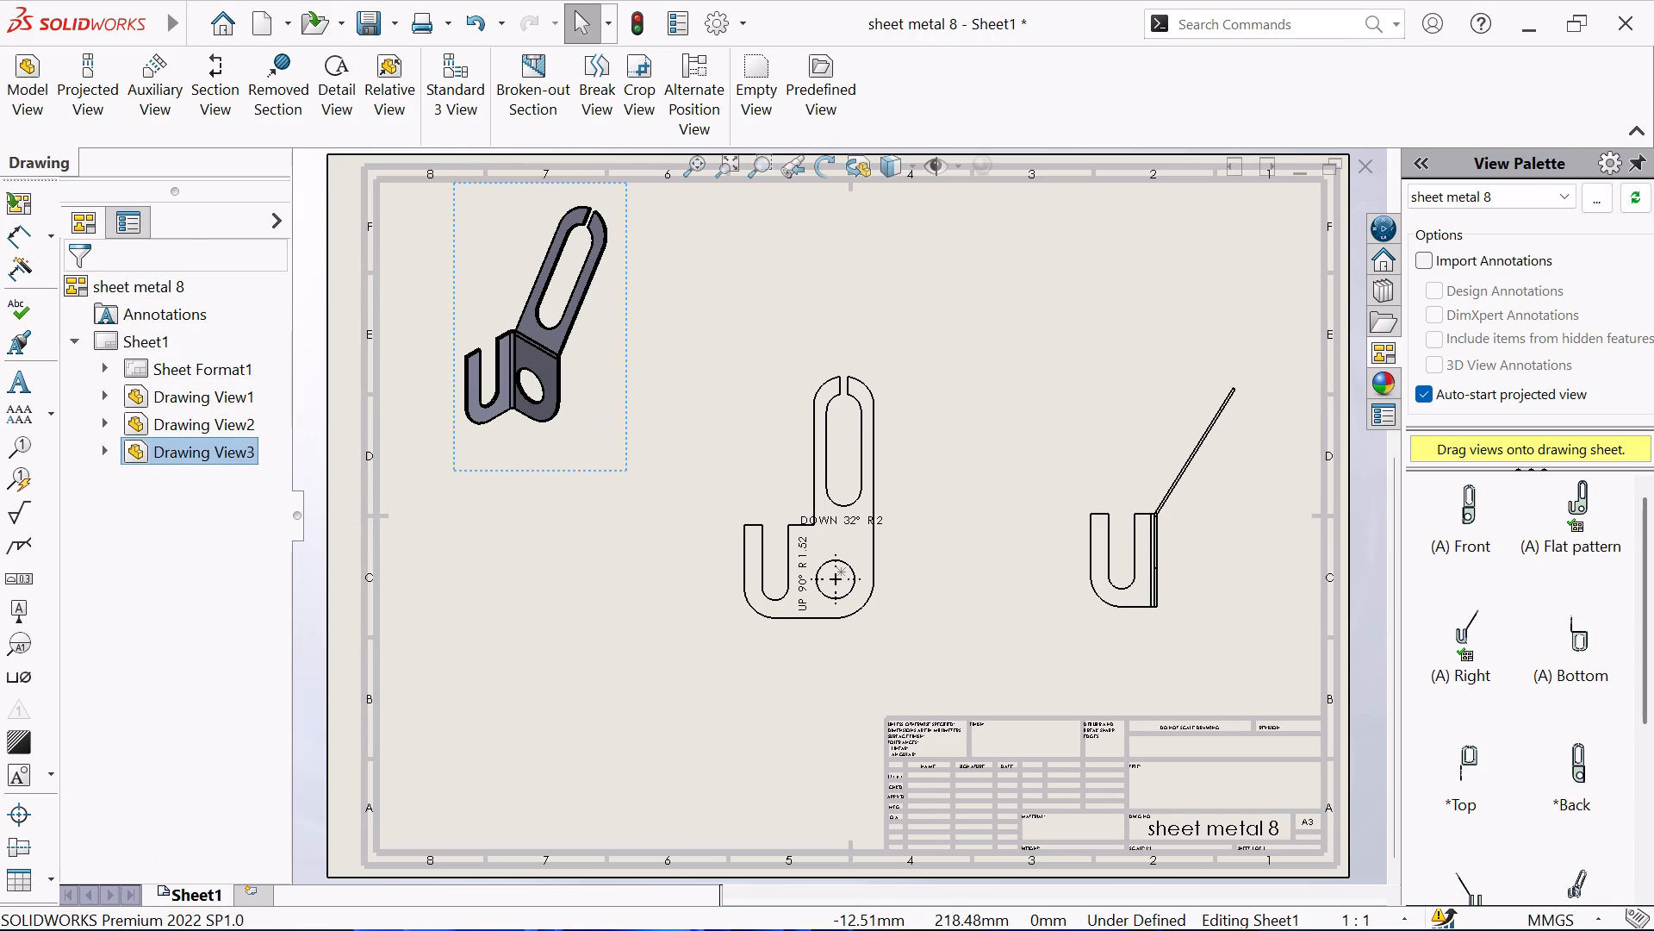
pyautogui.click(590, 585)
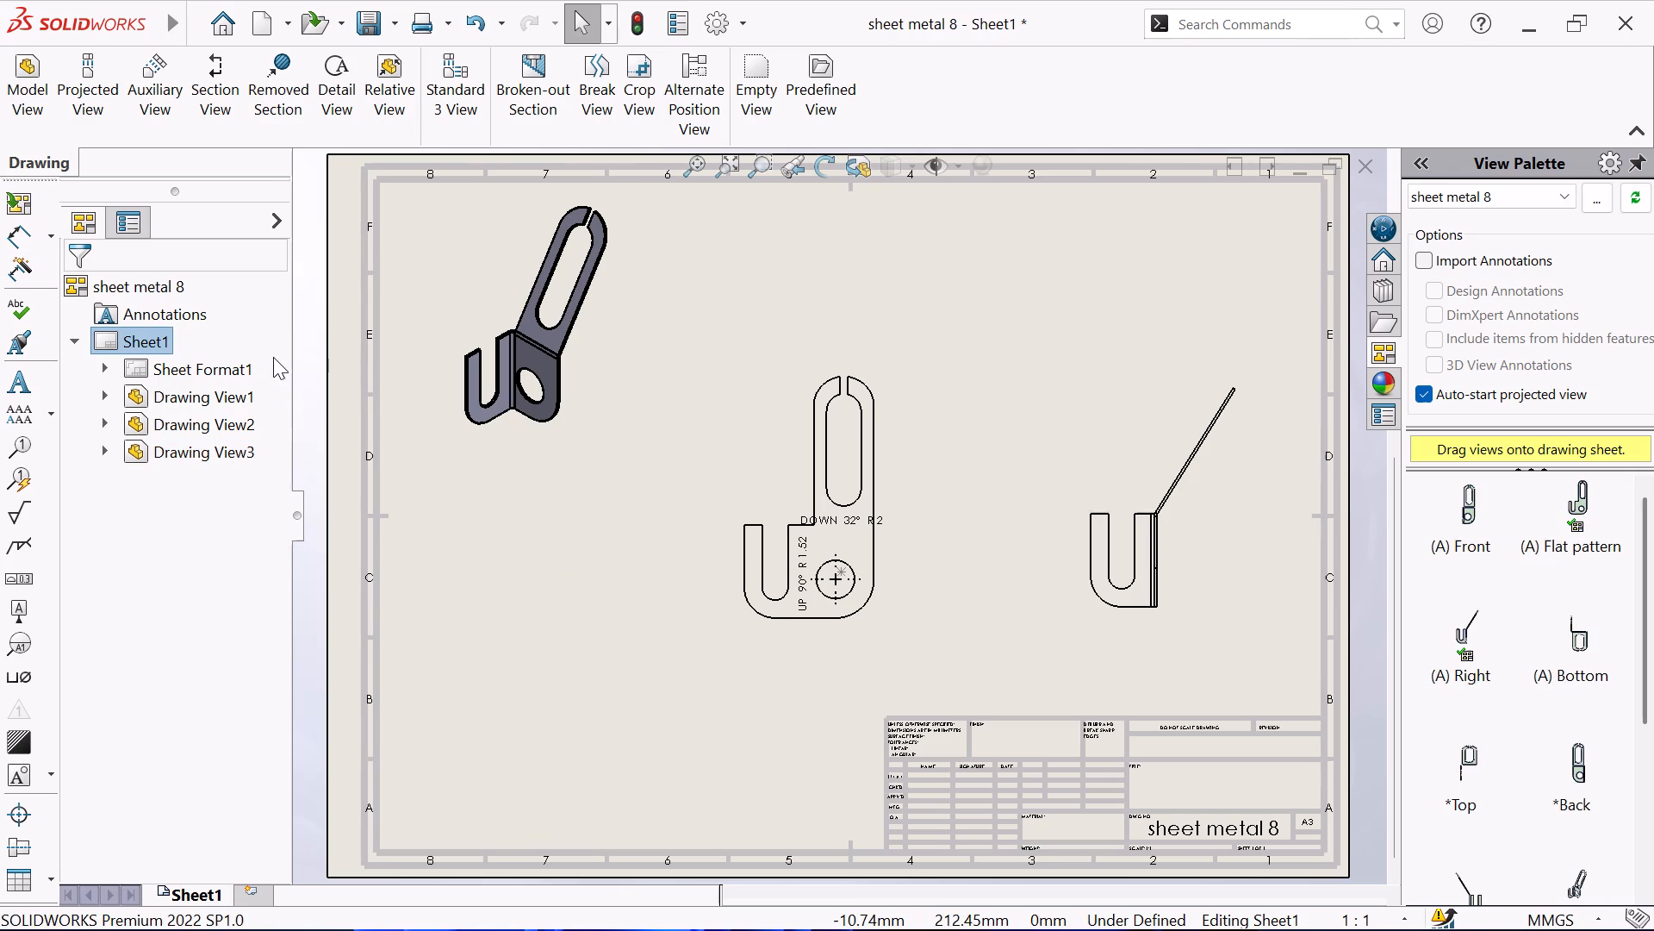
# Dimension the split gap's width and the outer end radius of the slotted flange in the flat pattern view.
pyautogui.click(24, 231)
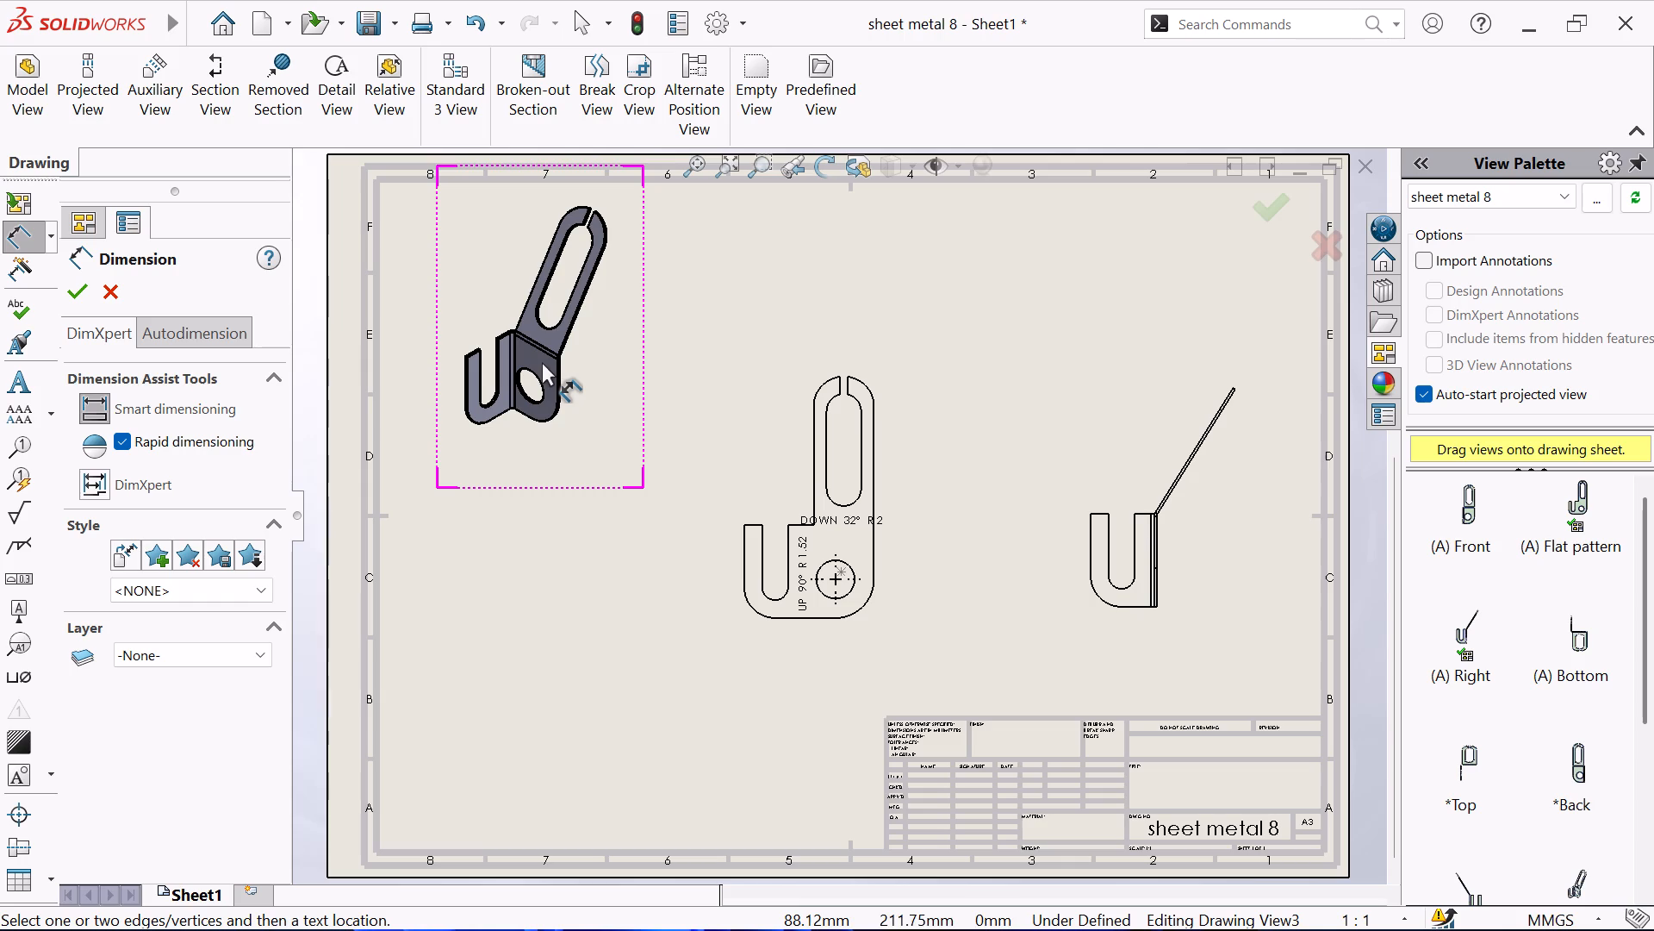
pyautogui.scroll(-3, 870, 382)
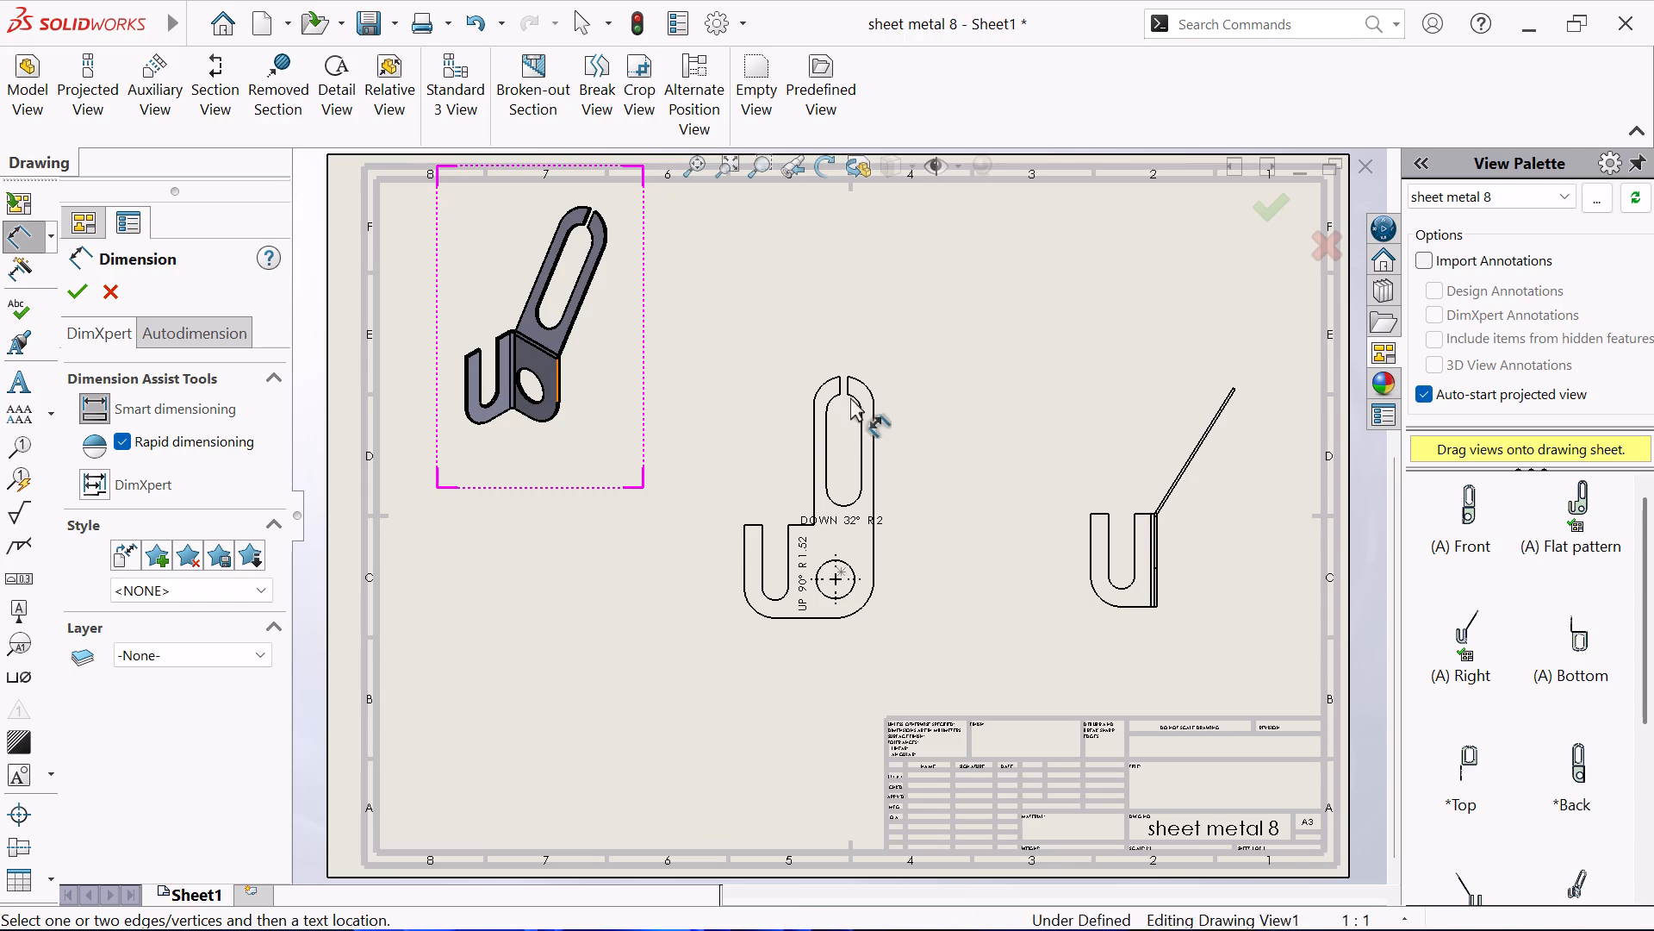
pyautogui.click(839, 400)
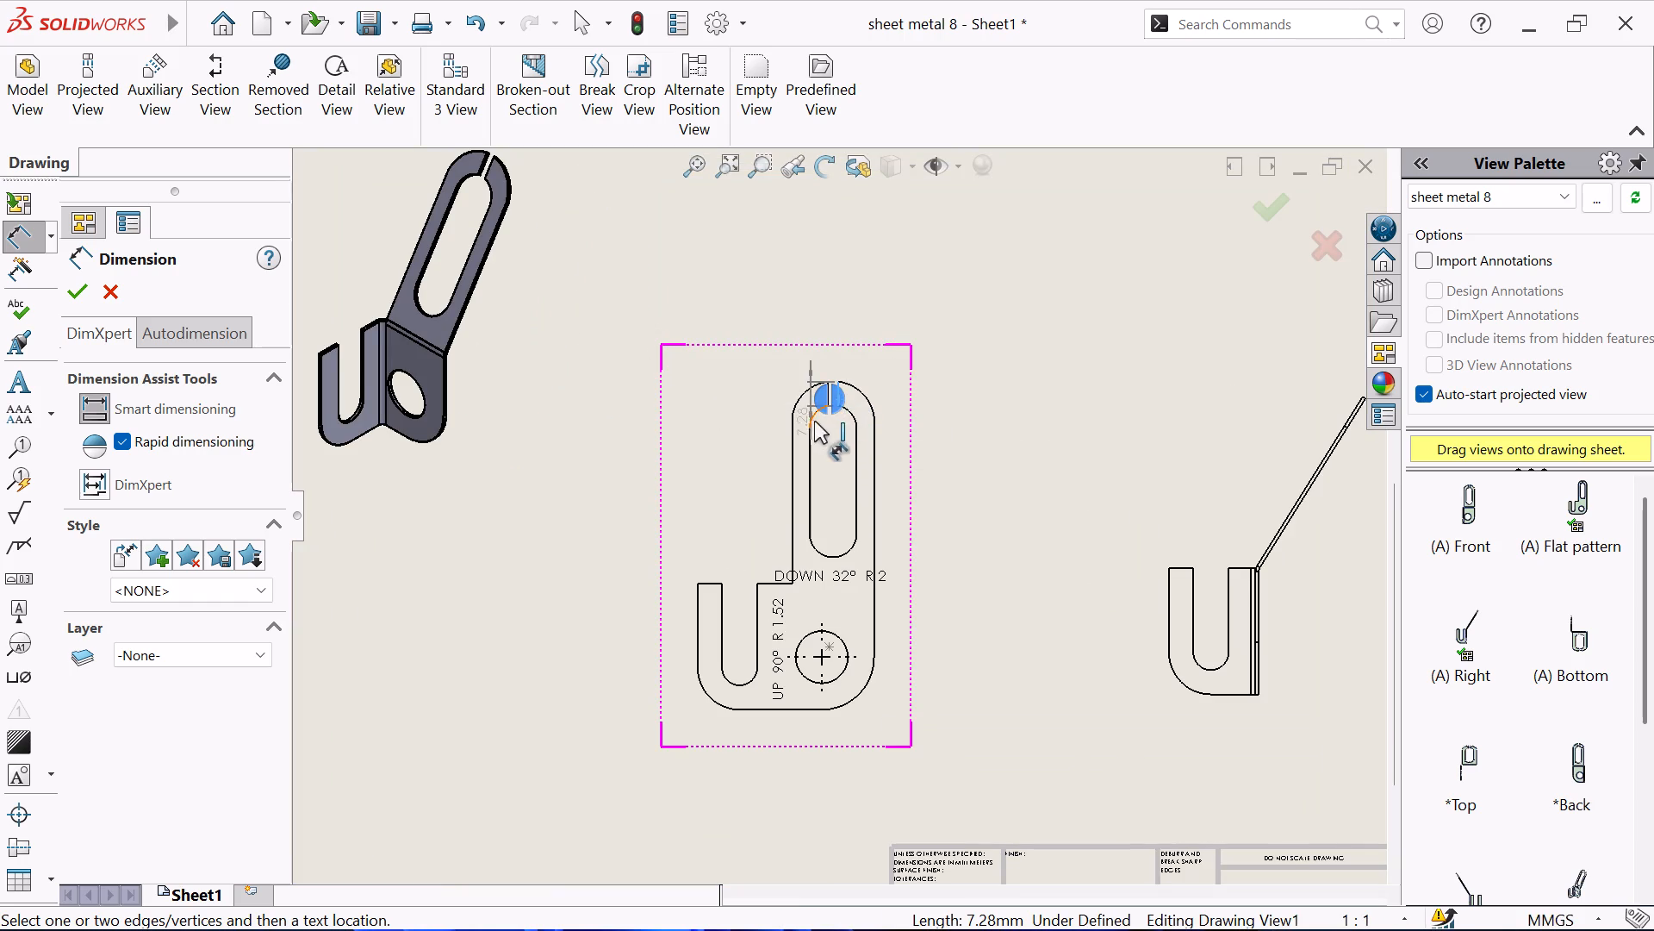
pyautogui.scroll(-4, 831, 412)
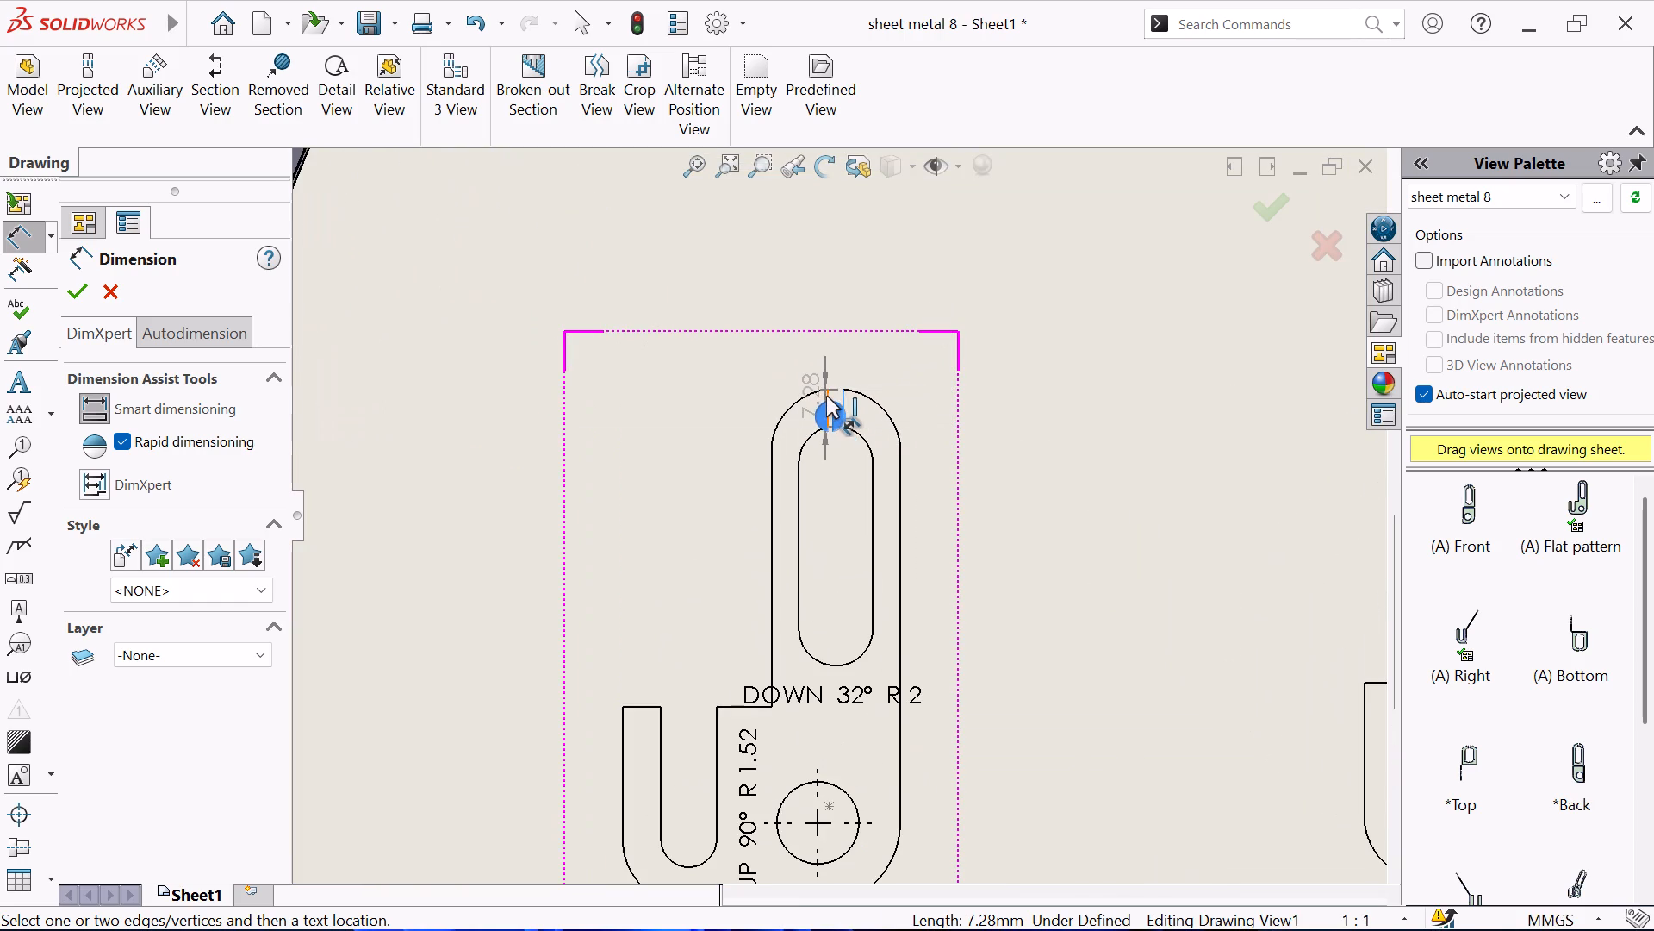
pyautogui.click(829, 394)
pyautogui.click(840, 273)
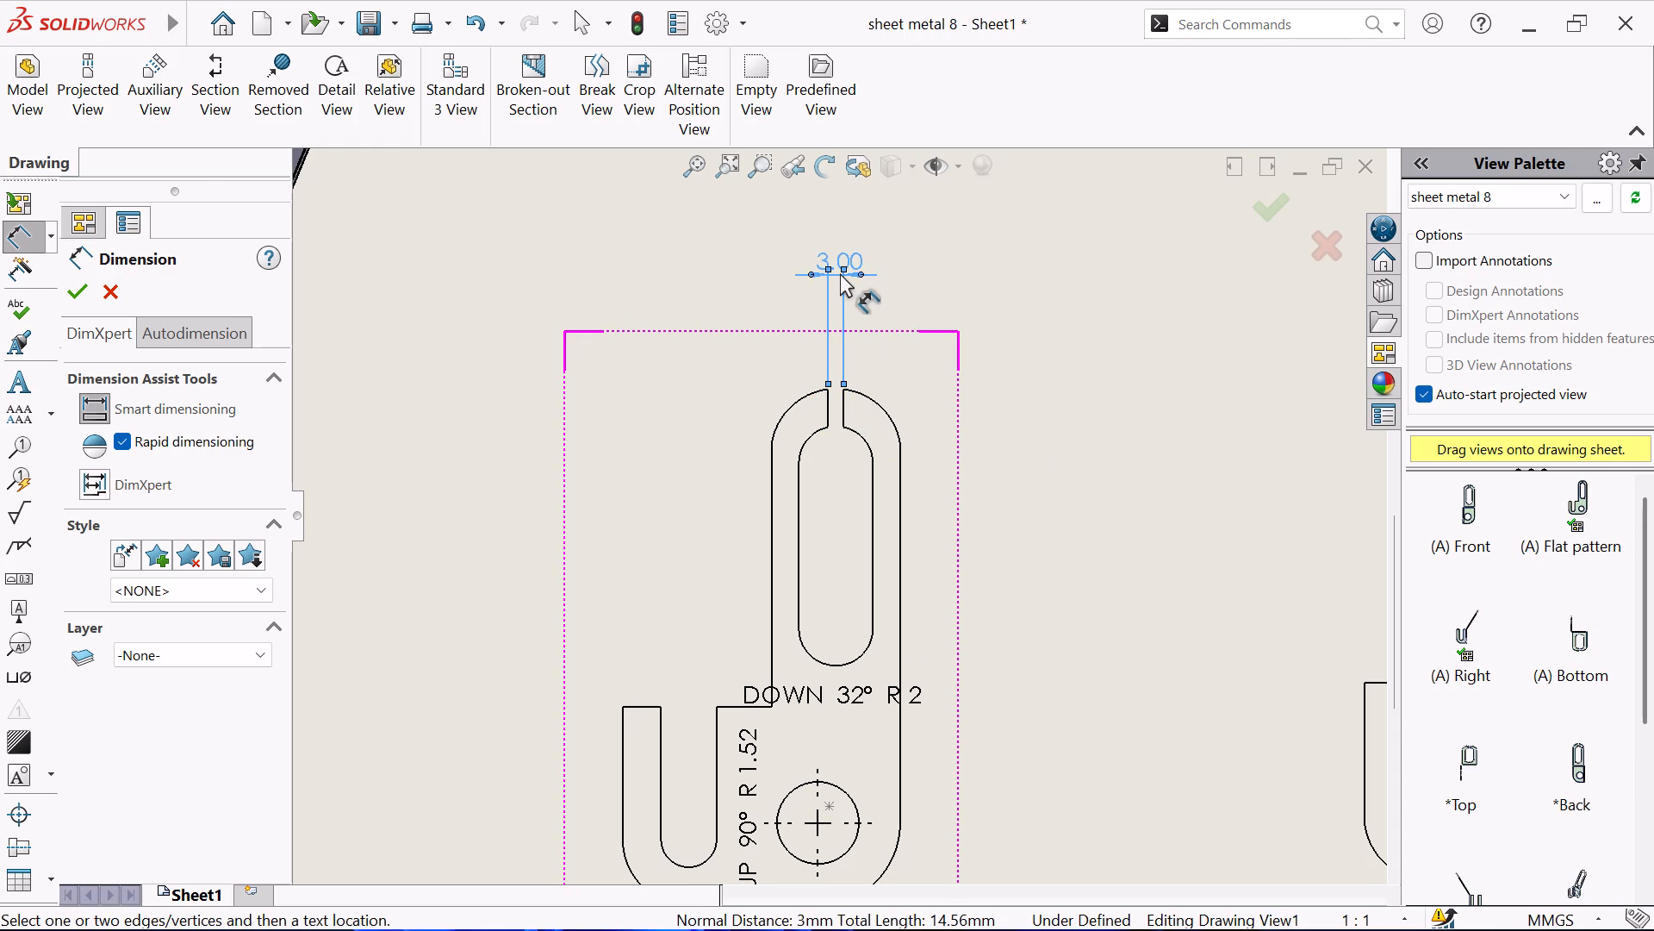
pyautogui.click(882, 406)
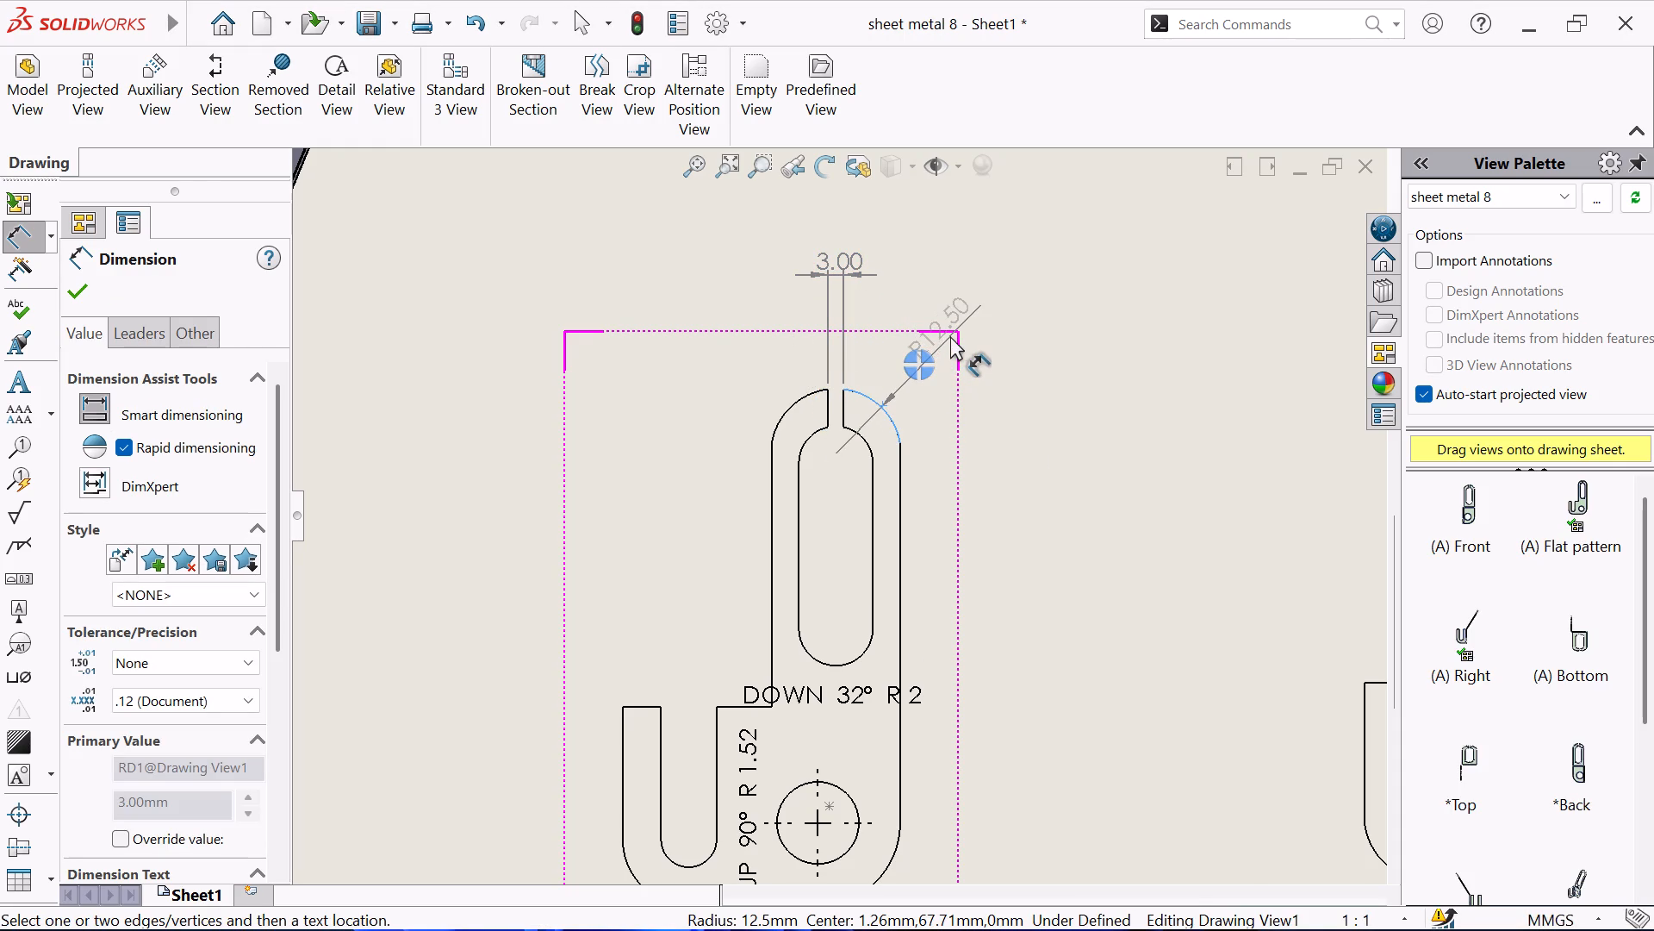
pyautogui.click(960, 324)
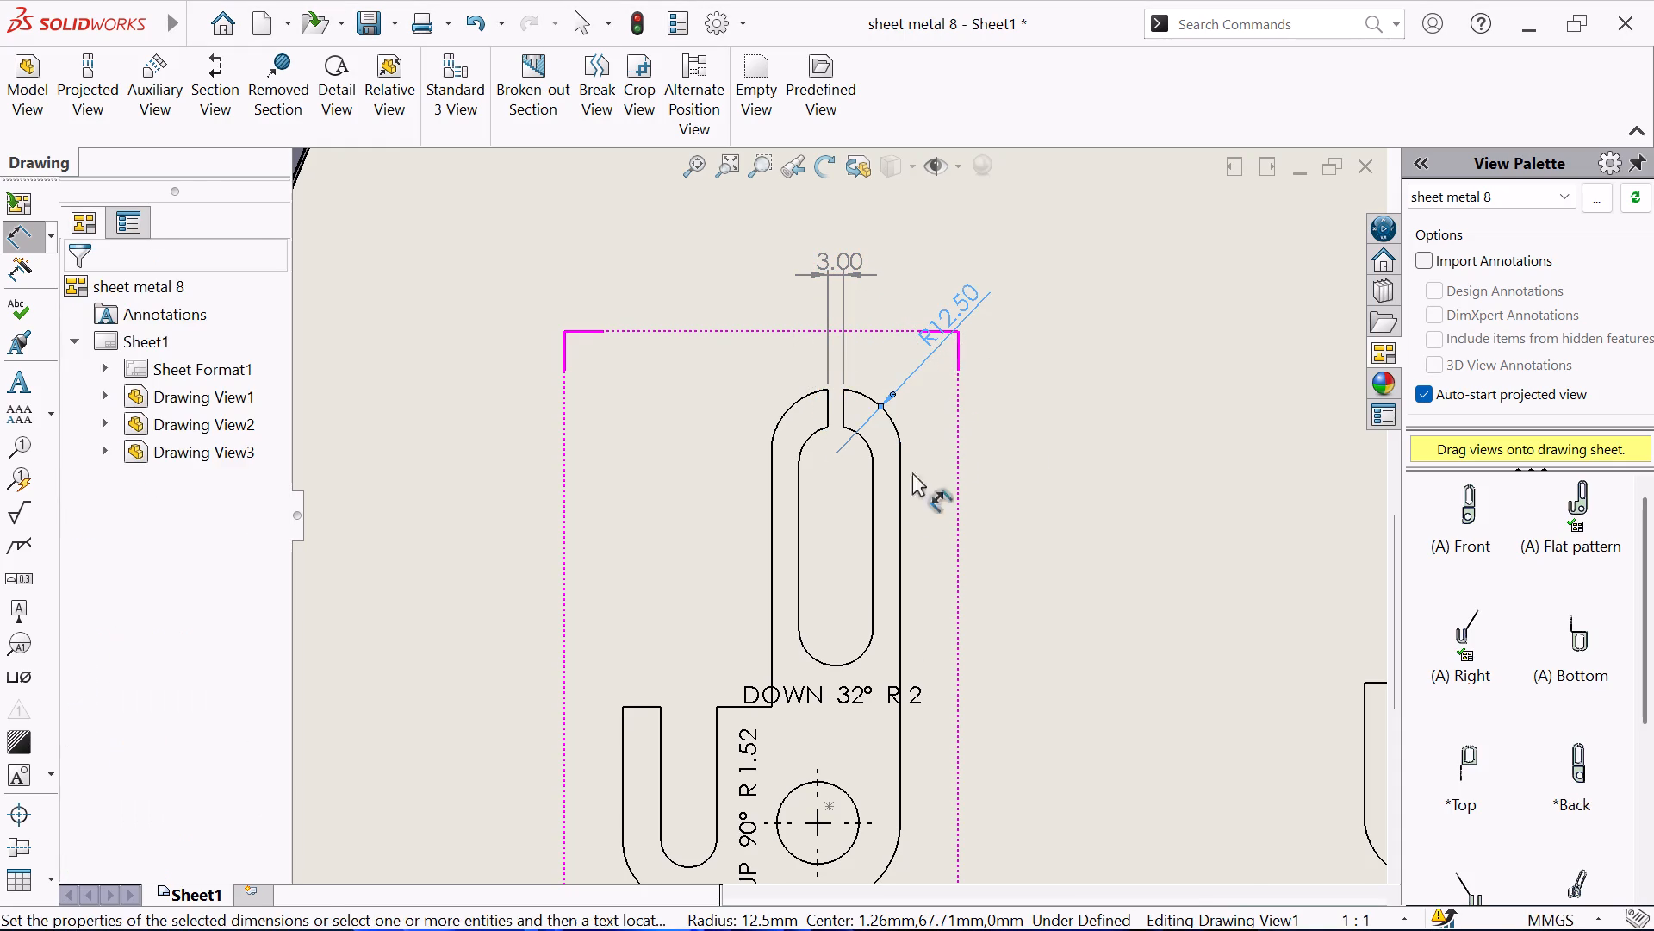
# Dimension the long slot's lower end radius and the distance between its end-arc centres in the flat pattern view.
pyautogui.click(858, 659)
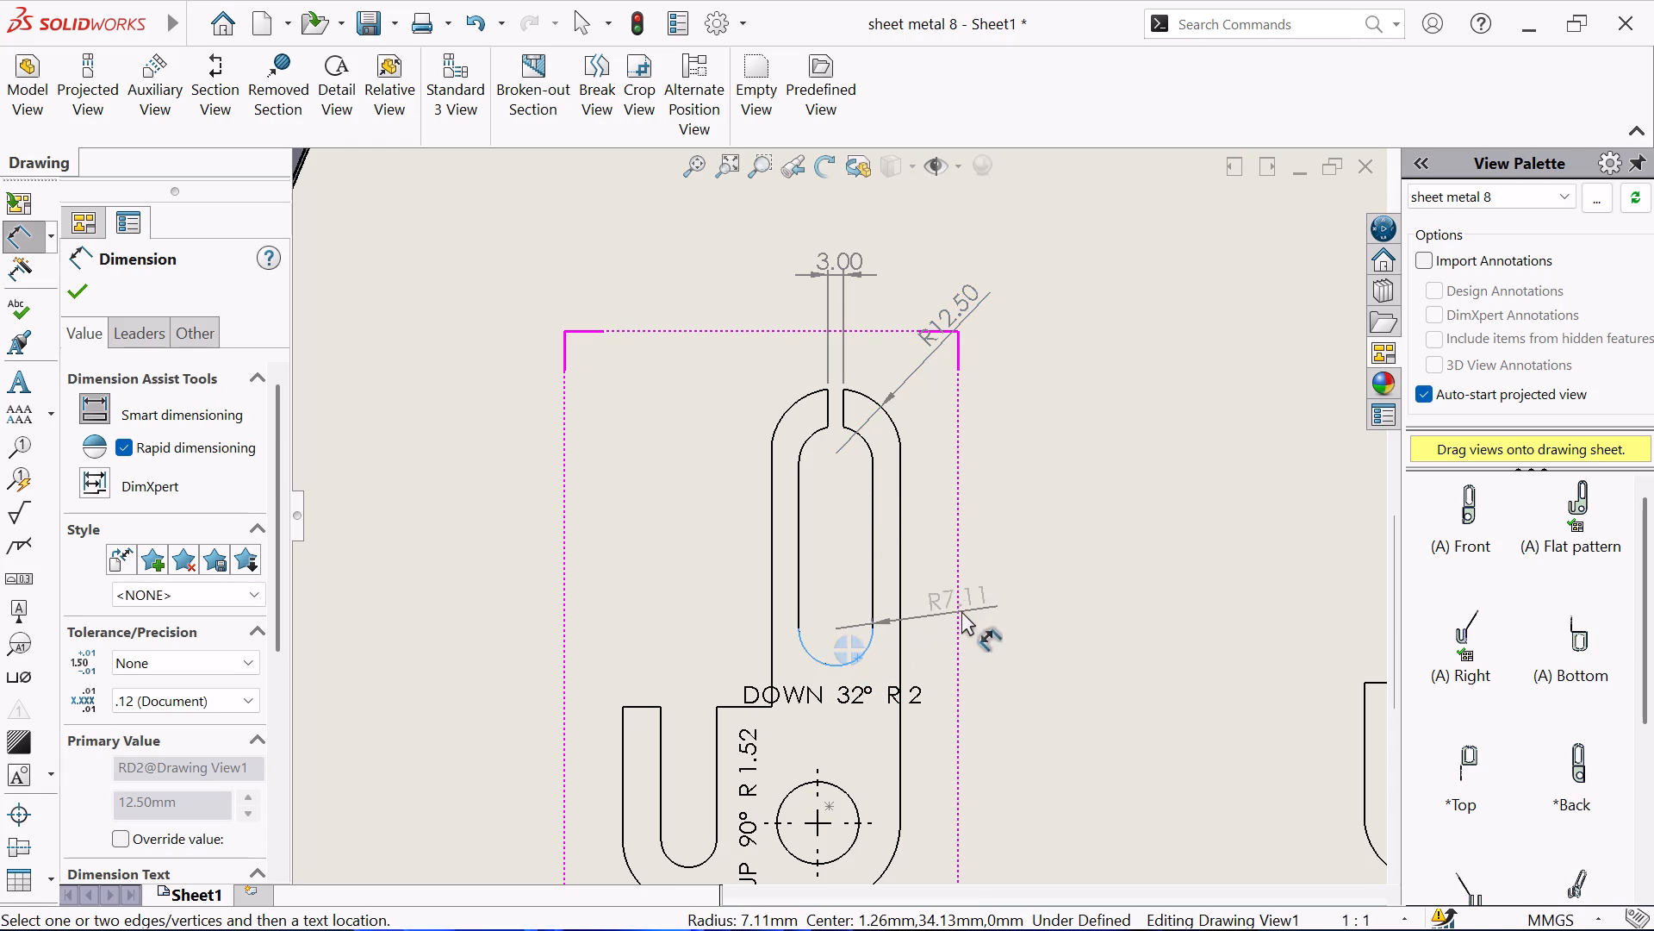
pyautogui.click(999, 608)
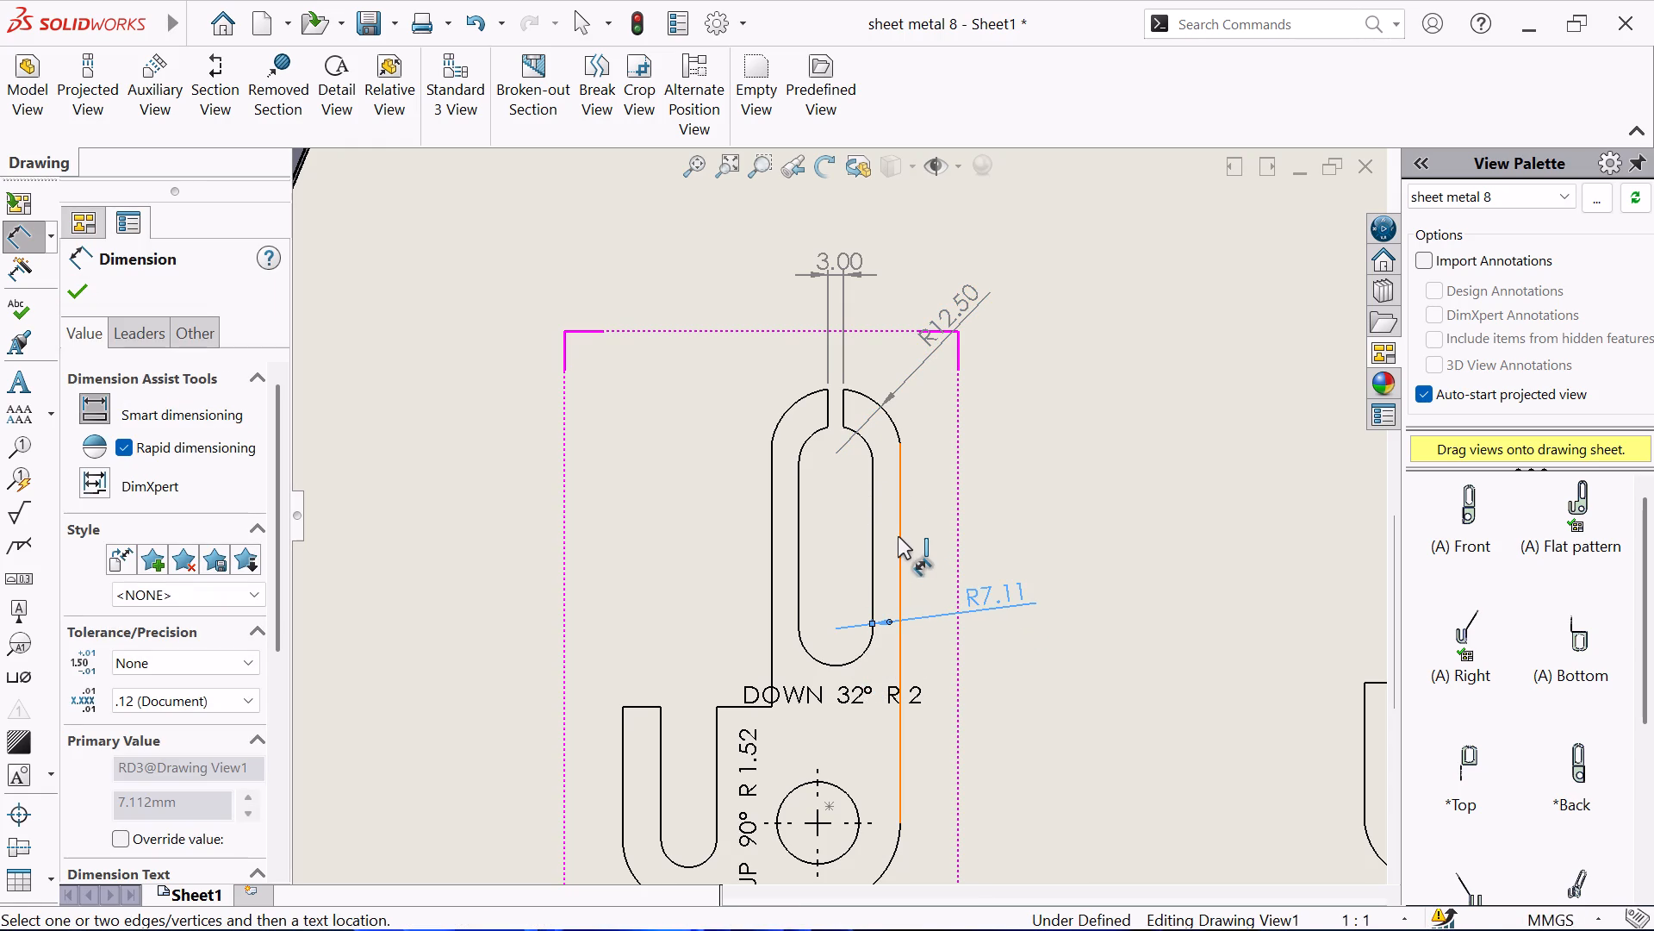
pyautogui.click(869, 449)
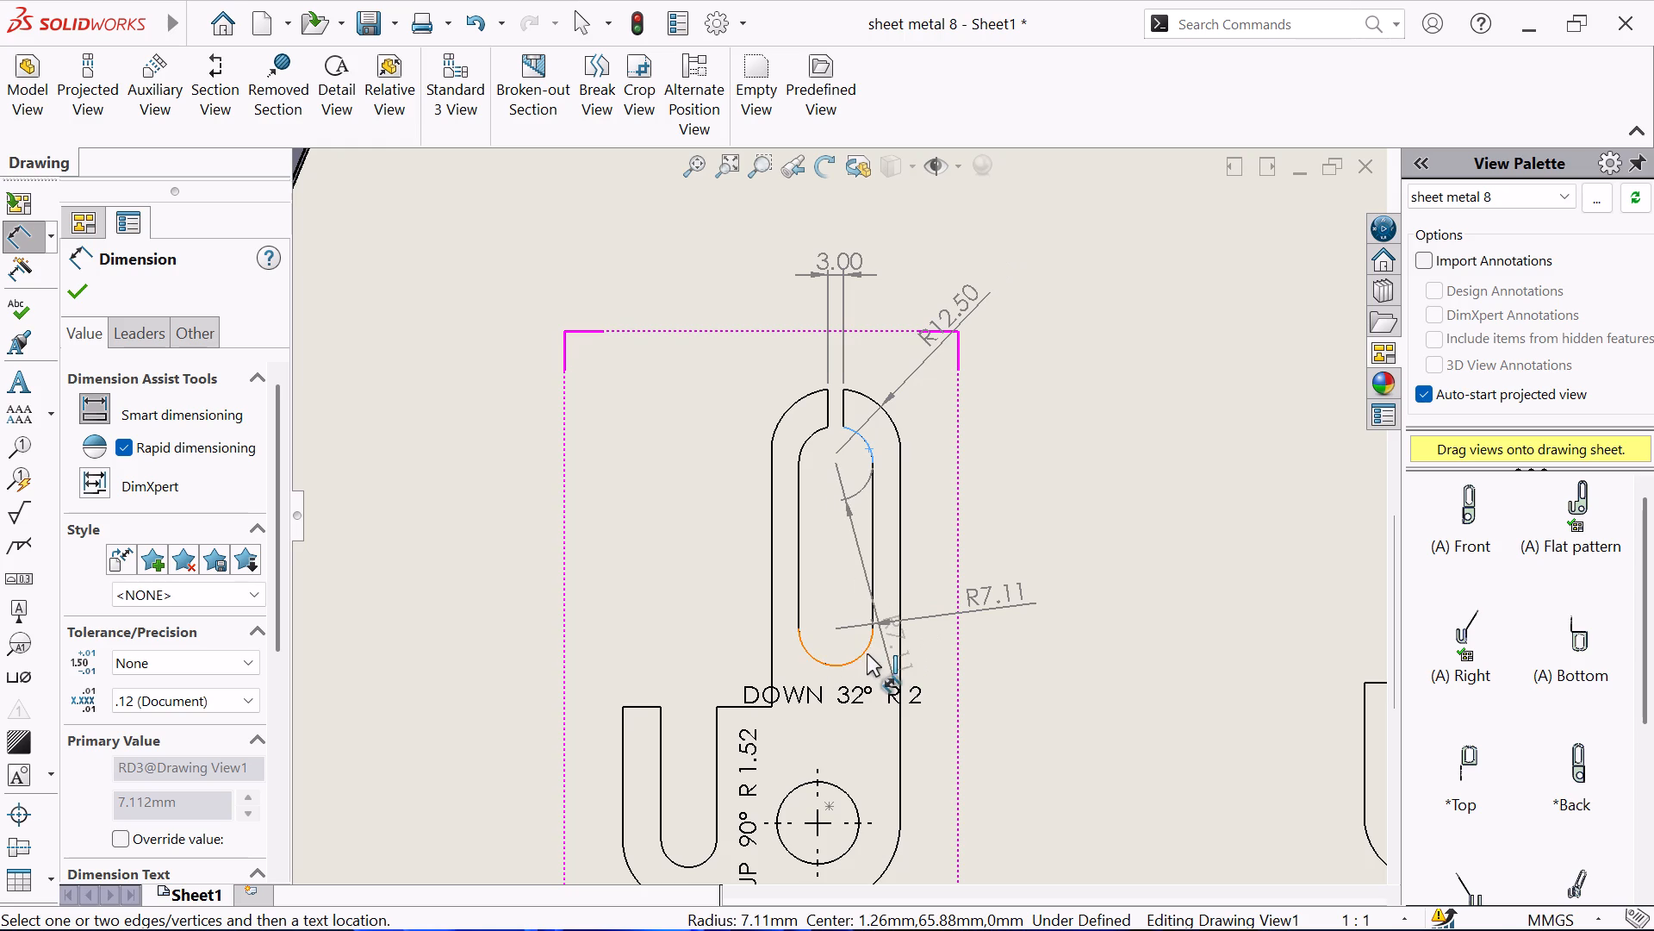
pyautogui.click(867, 653)
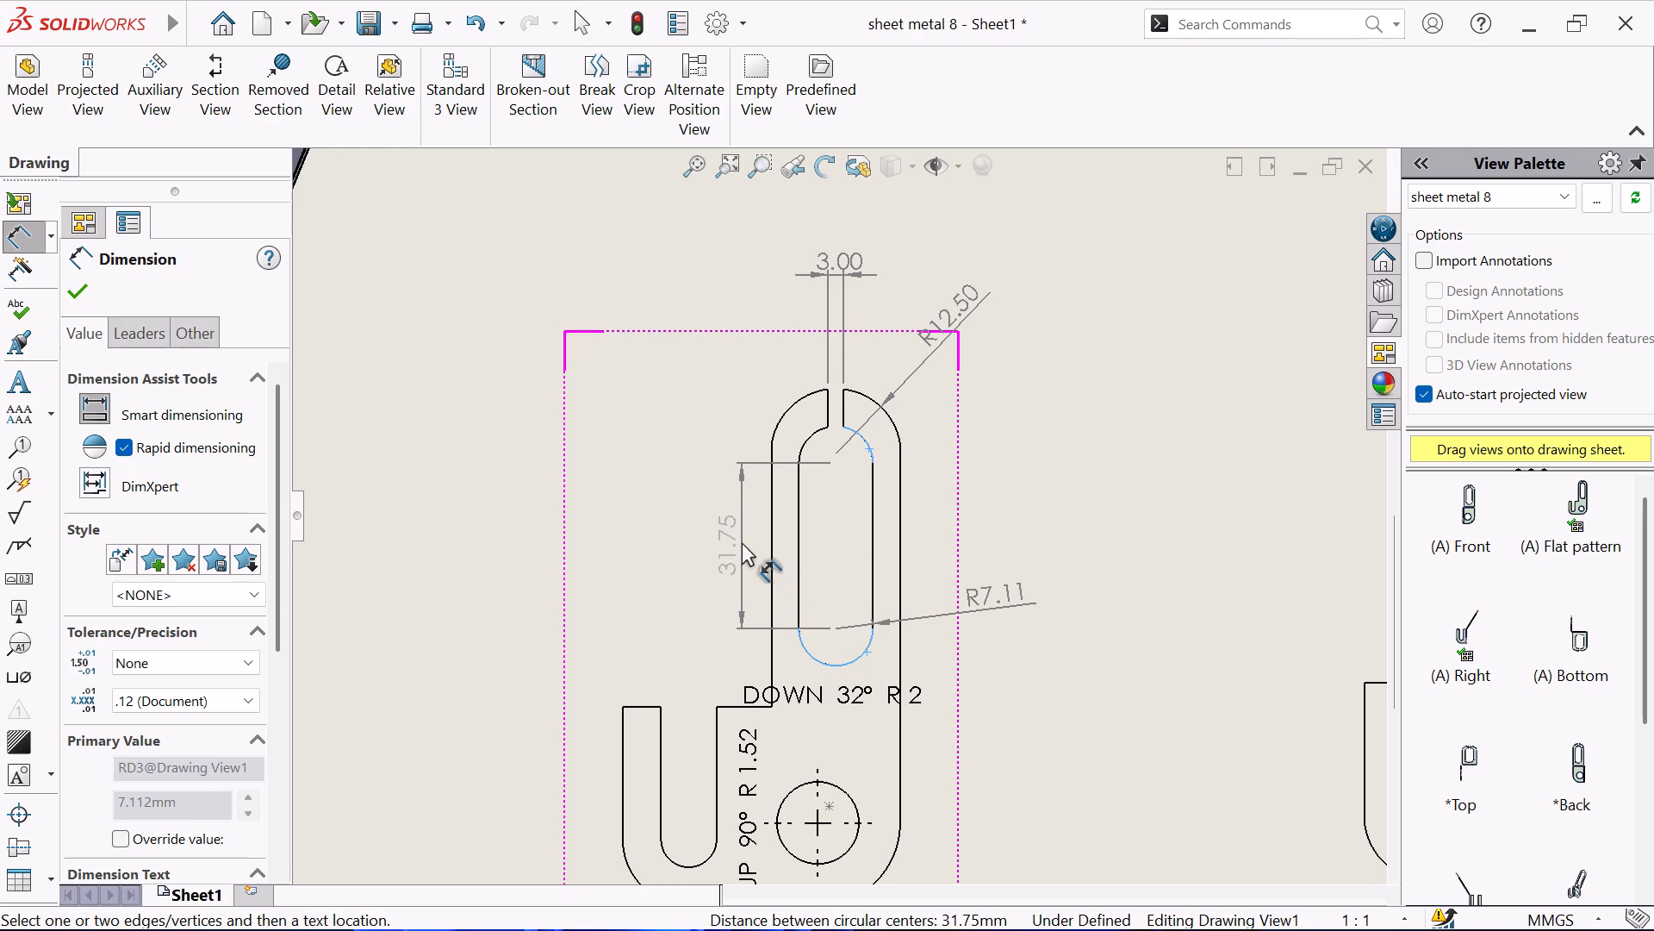
pyautogui.click(742, 541)
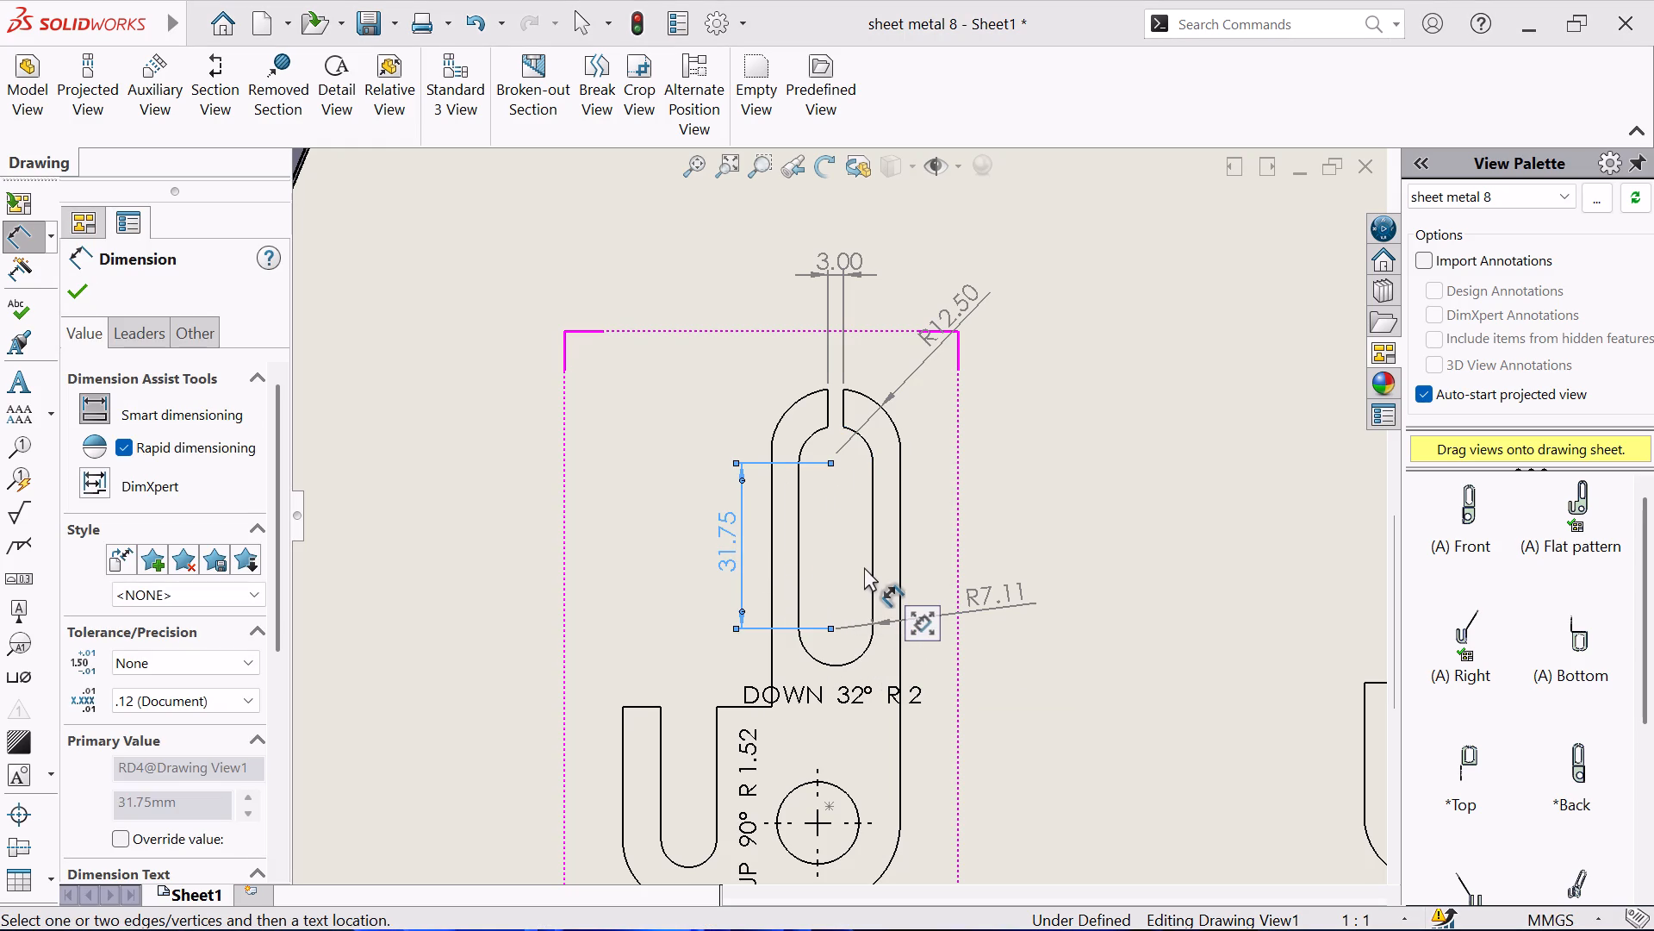
# Dimension the flat pattern's overall height and the round hole's diameter.
pyautogui.click(844, 390)
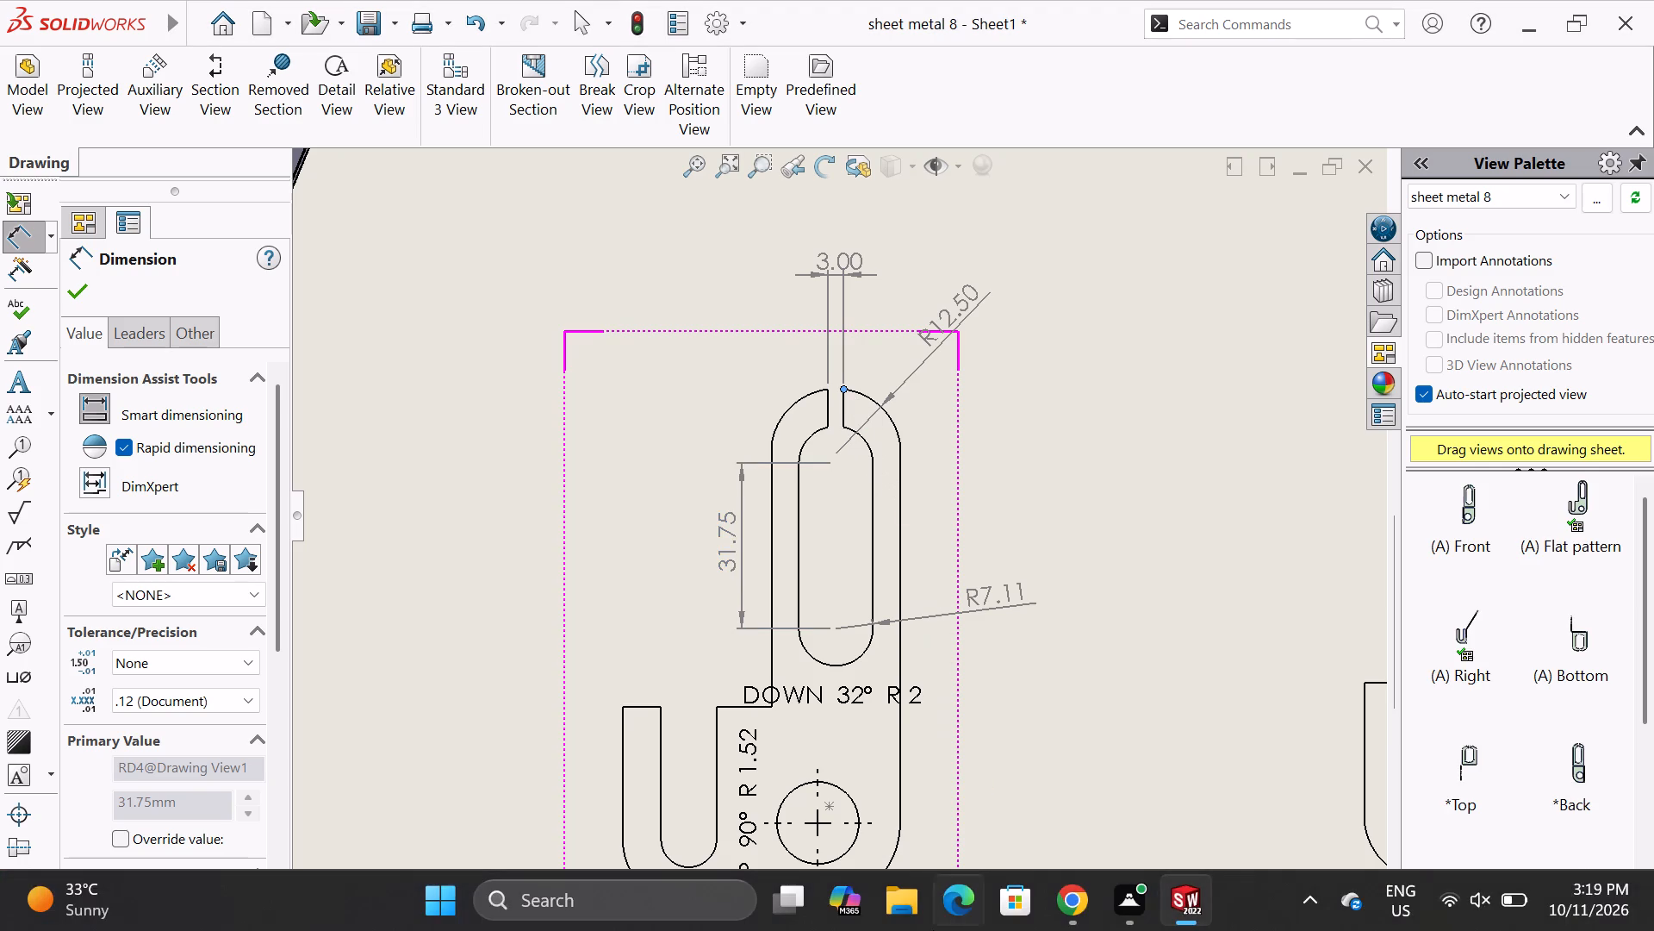
pyautogui.scroll(2, 973, 574)
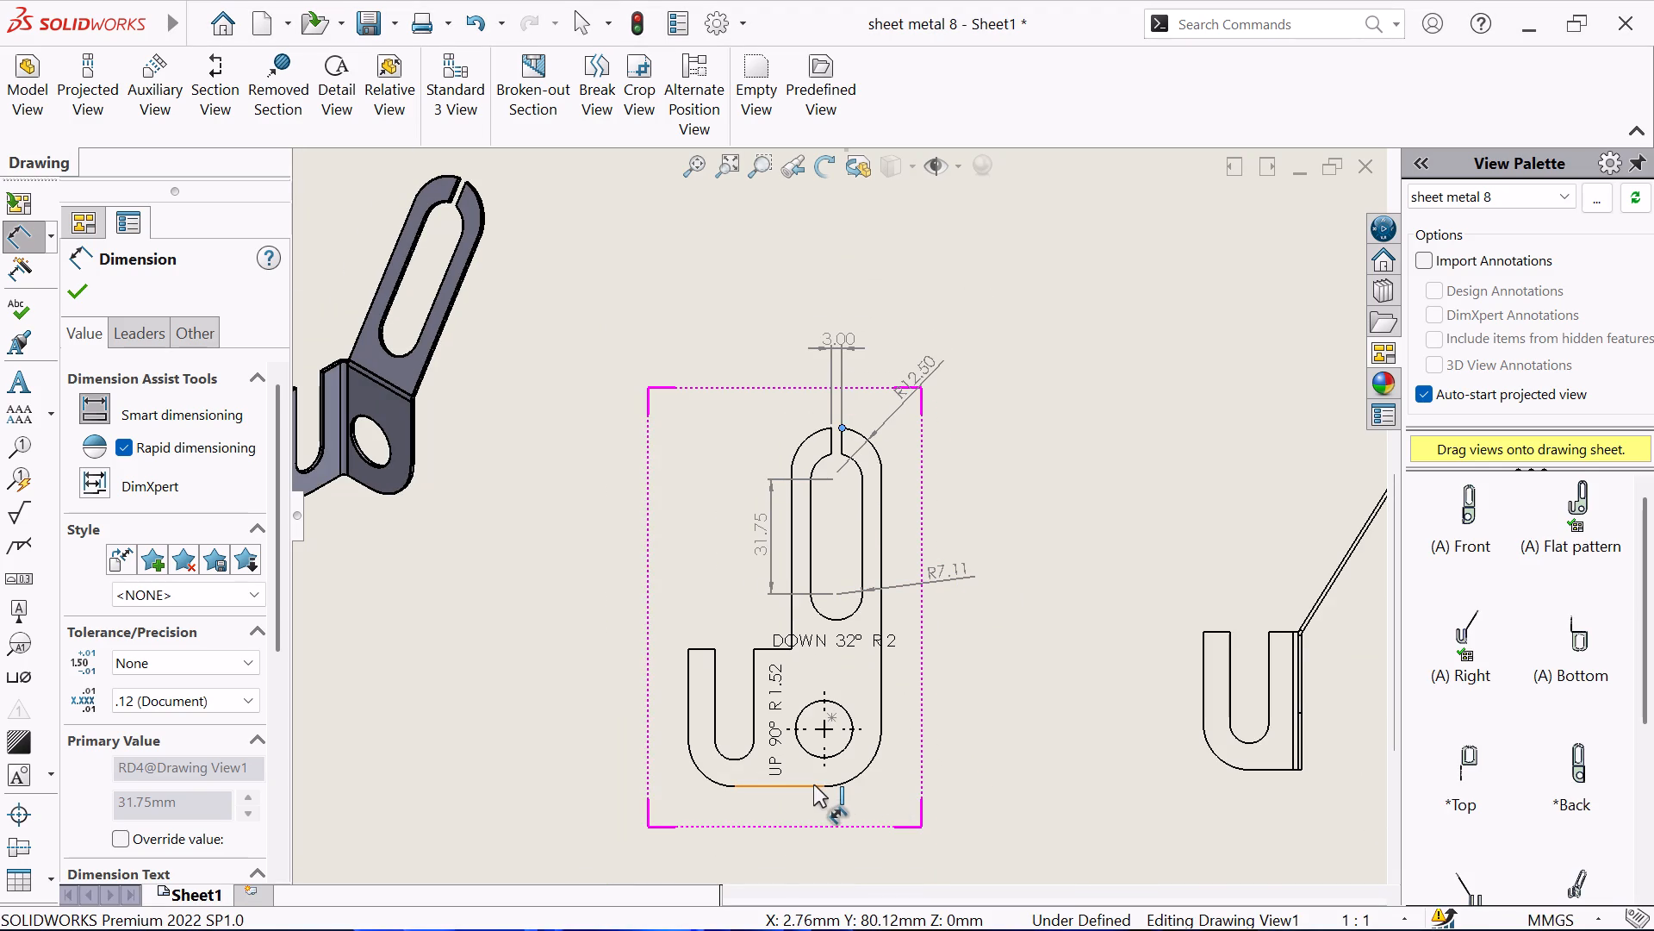
pyautogui.click(813, 785)
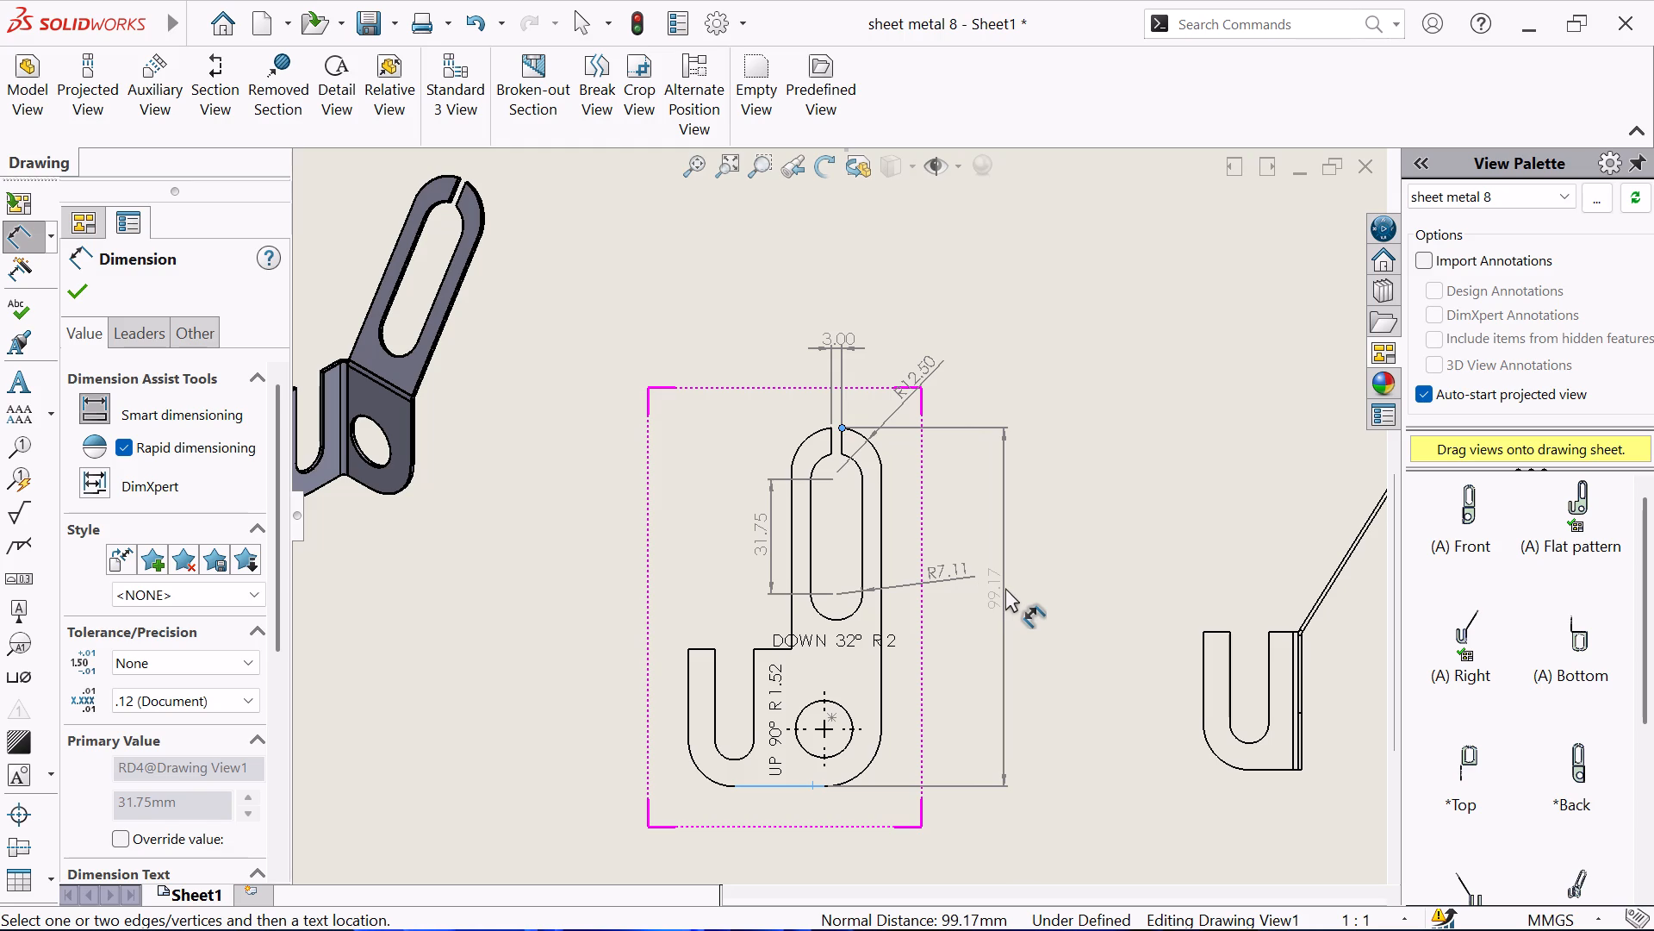
pyautogui.click(1005, 588)
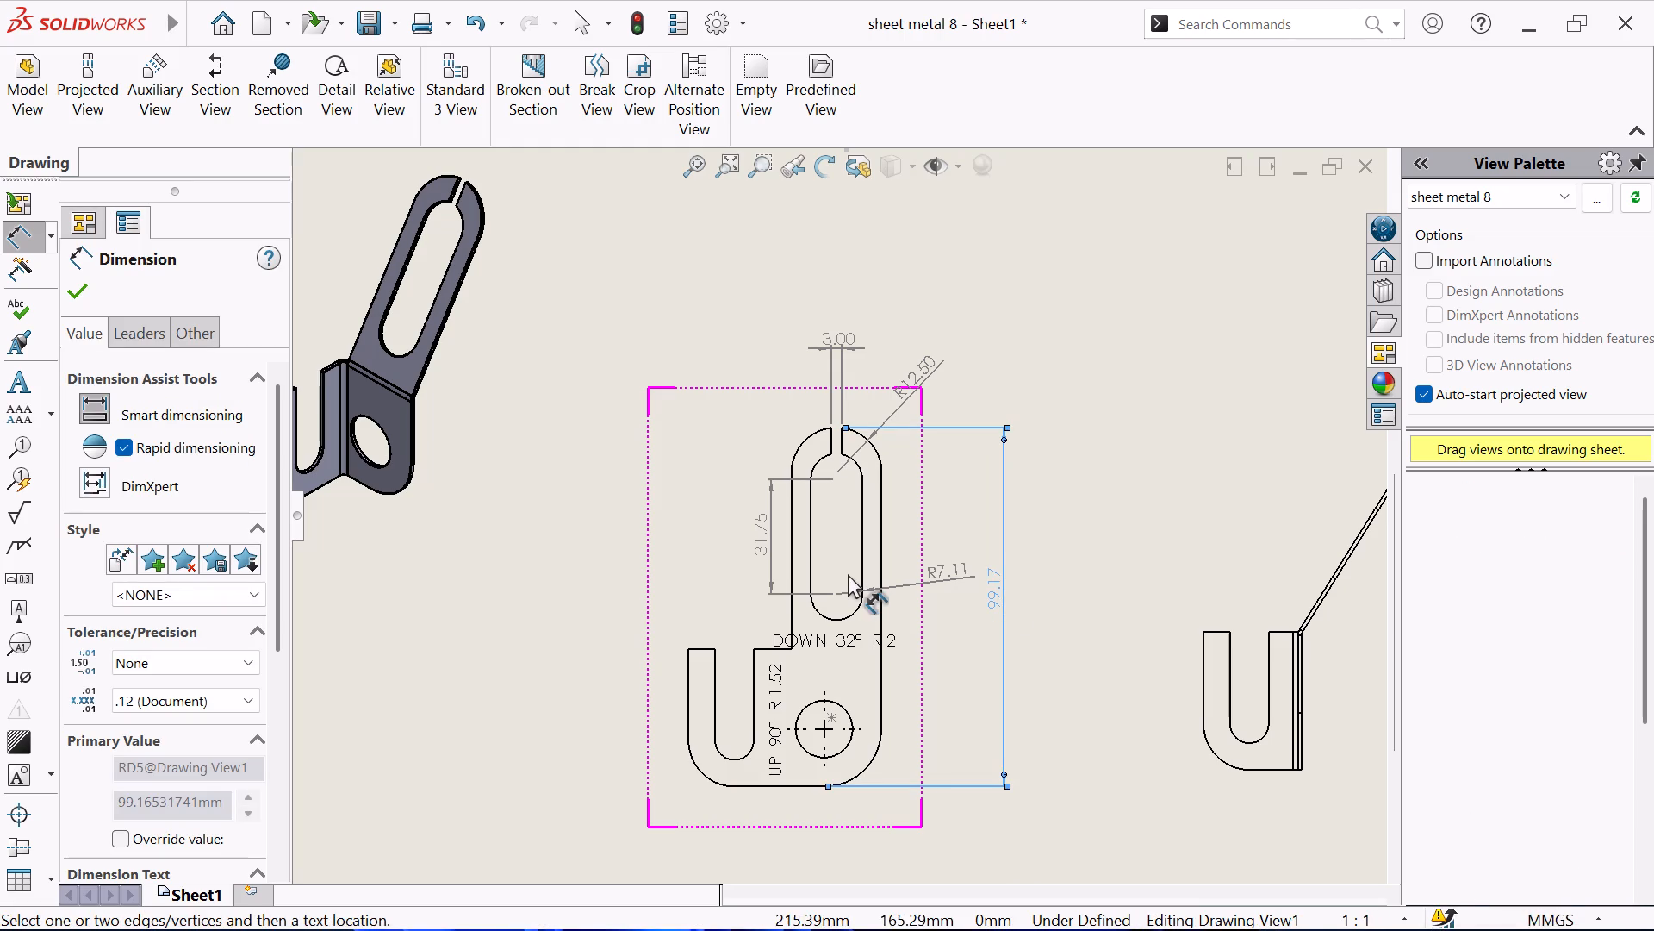
pyautogui.click(850, 715)
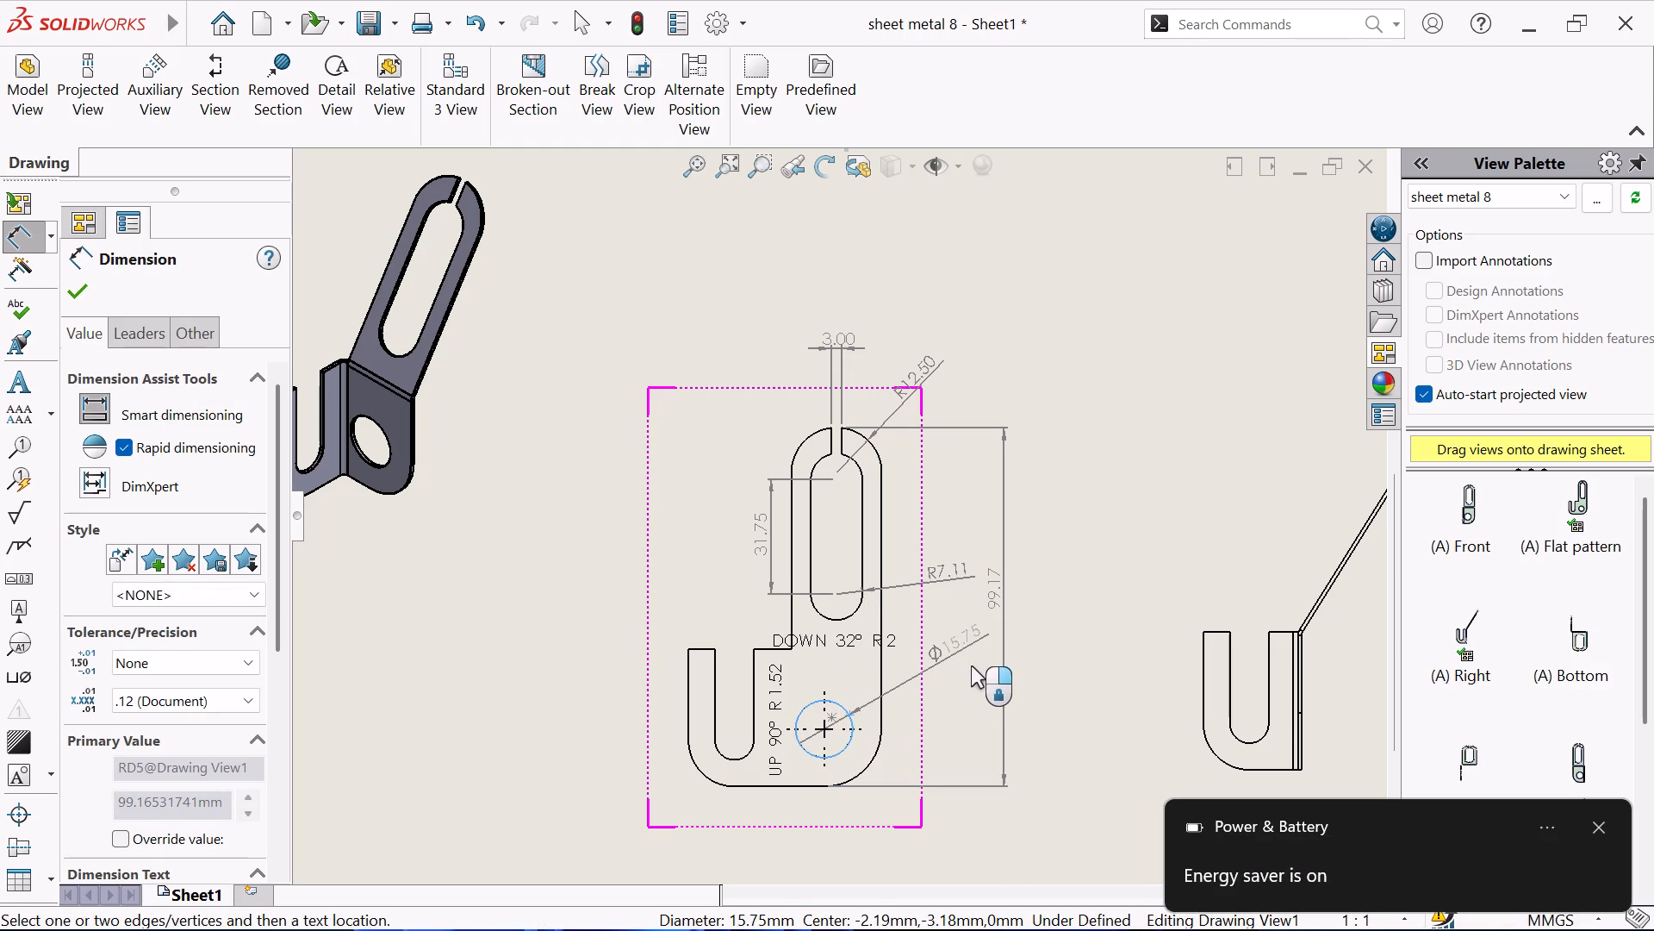
pyautogui.click(972, 664)
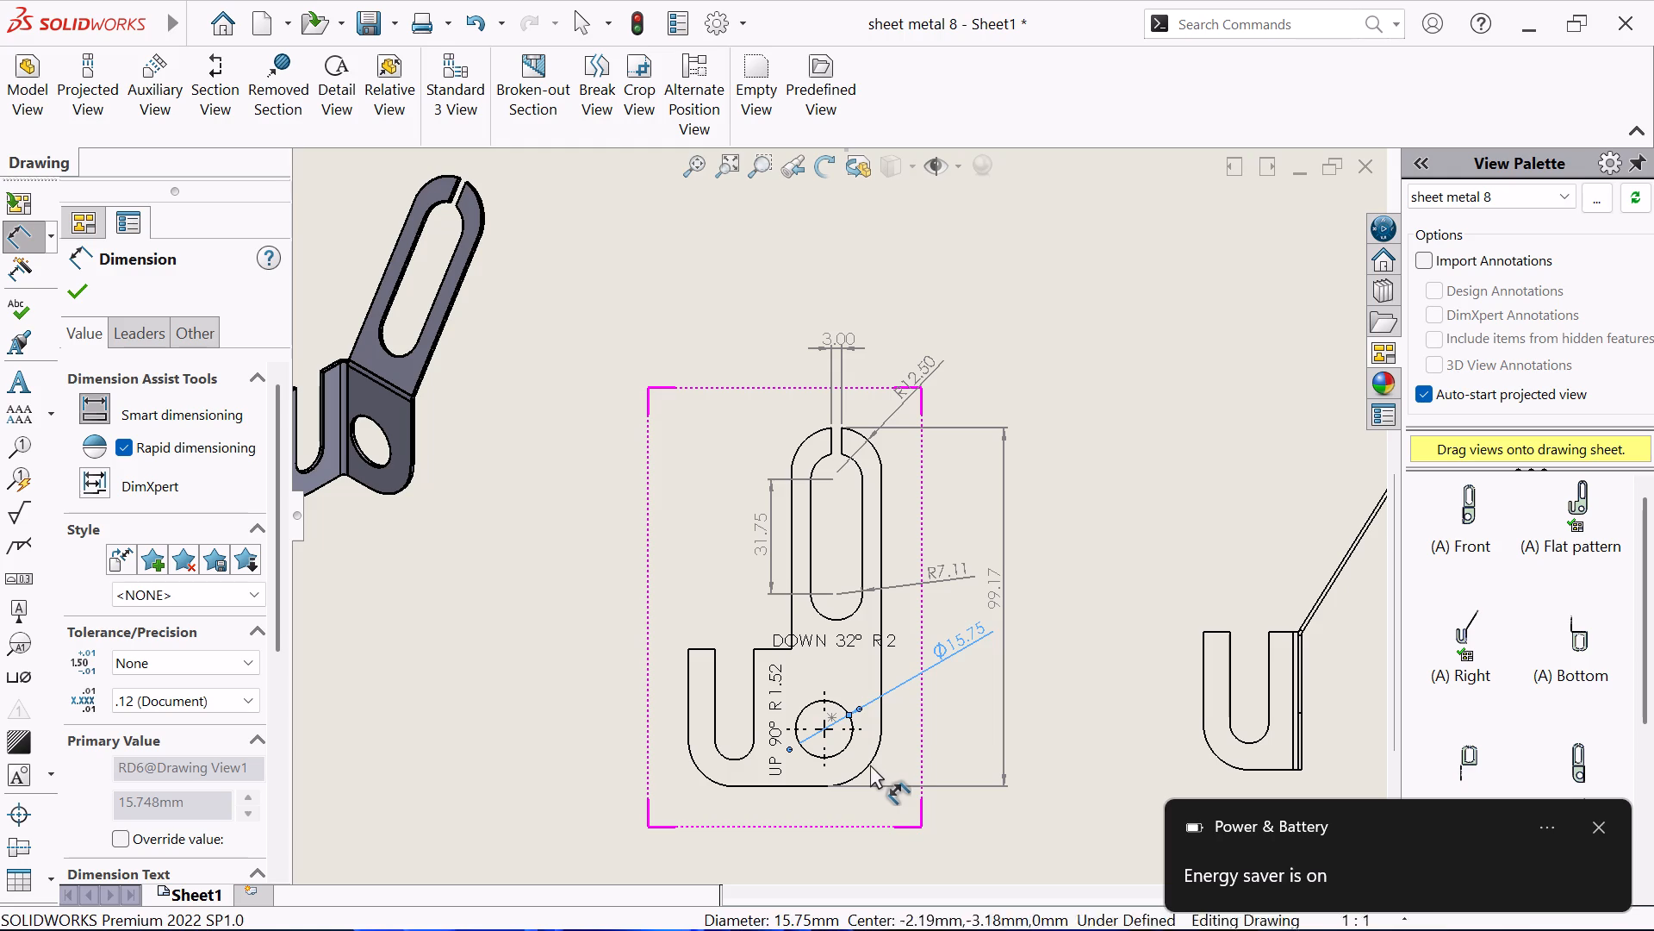
# Dimension the radii of the two rounded outer corners at the bottom of the flat pattern.
pyautogui.click(875, 757)
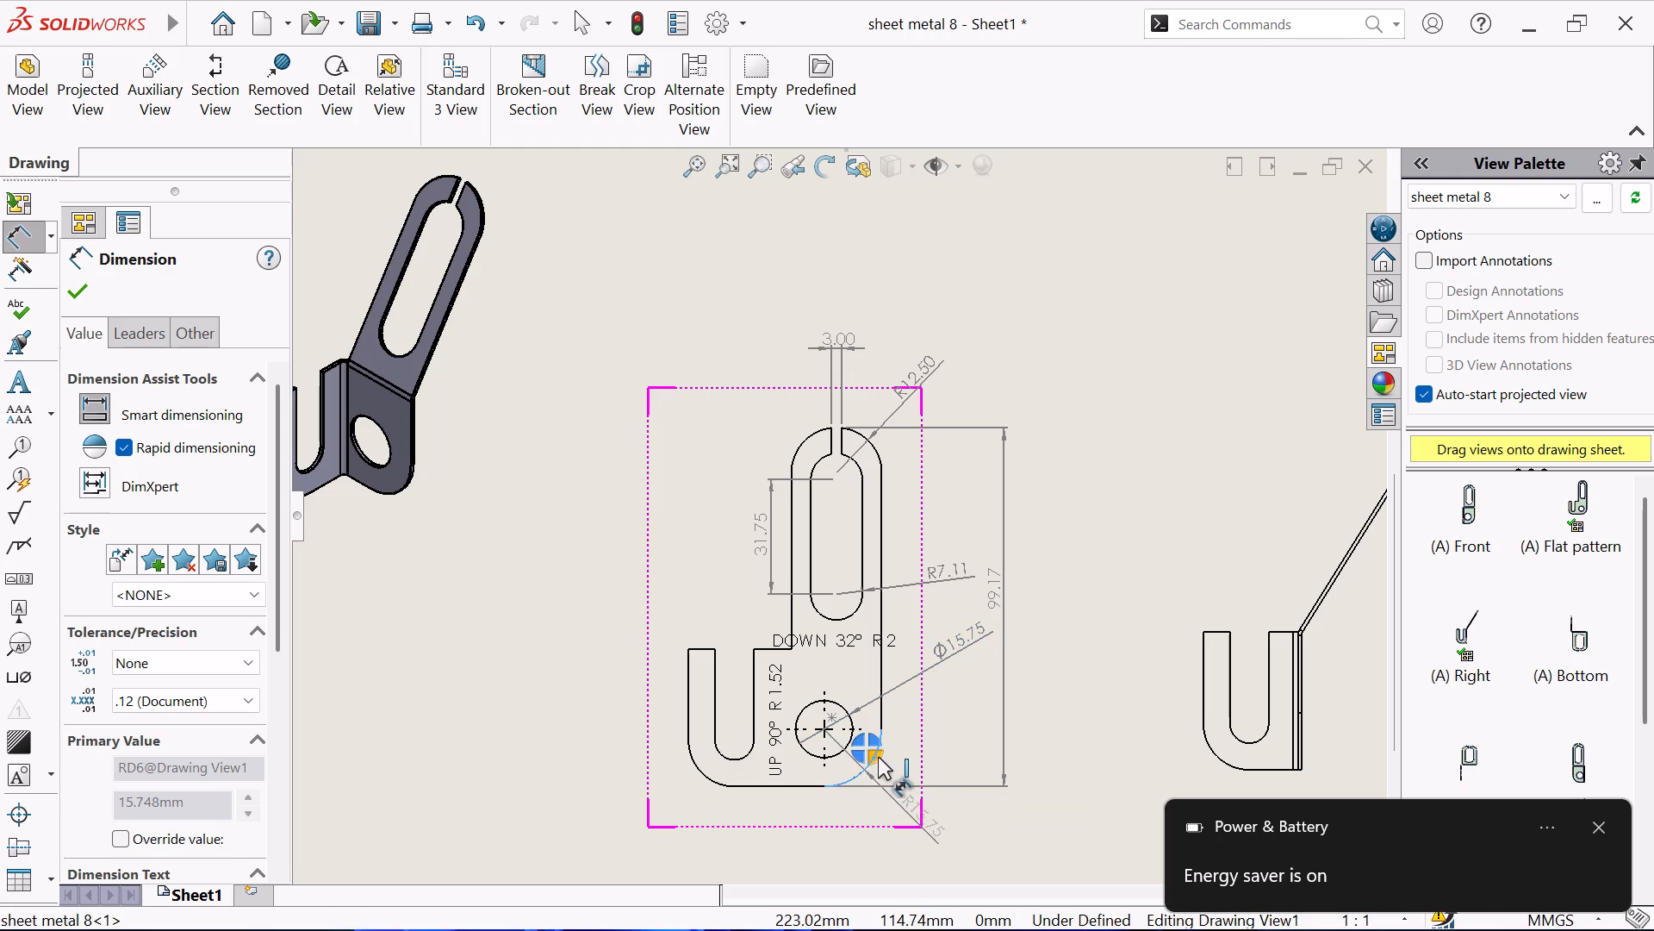
pyautogui.click(955, 804)
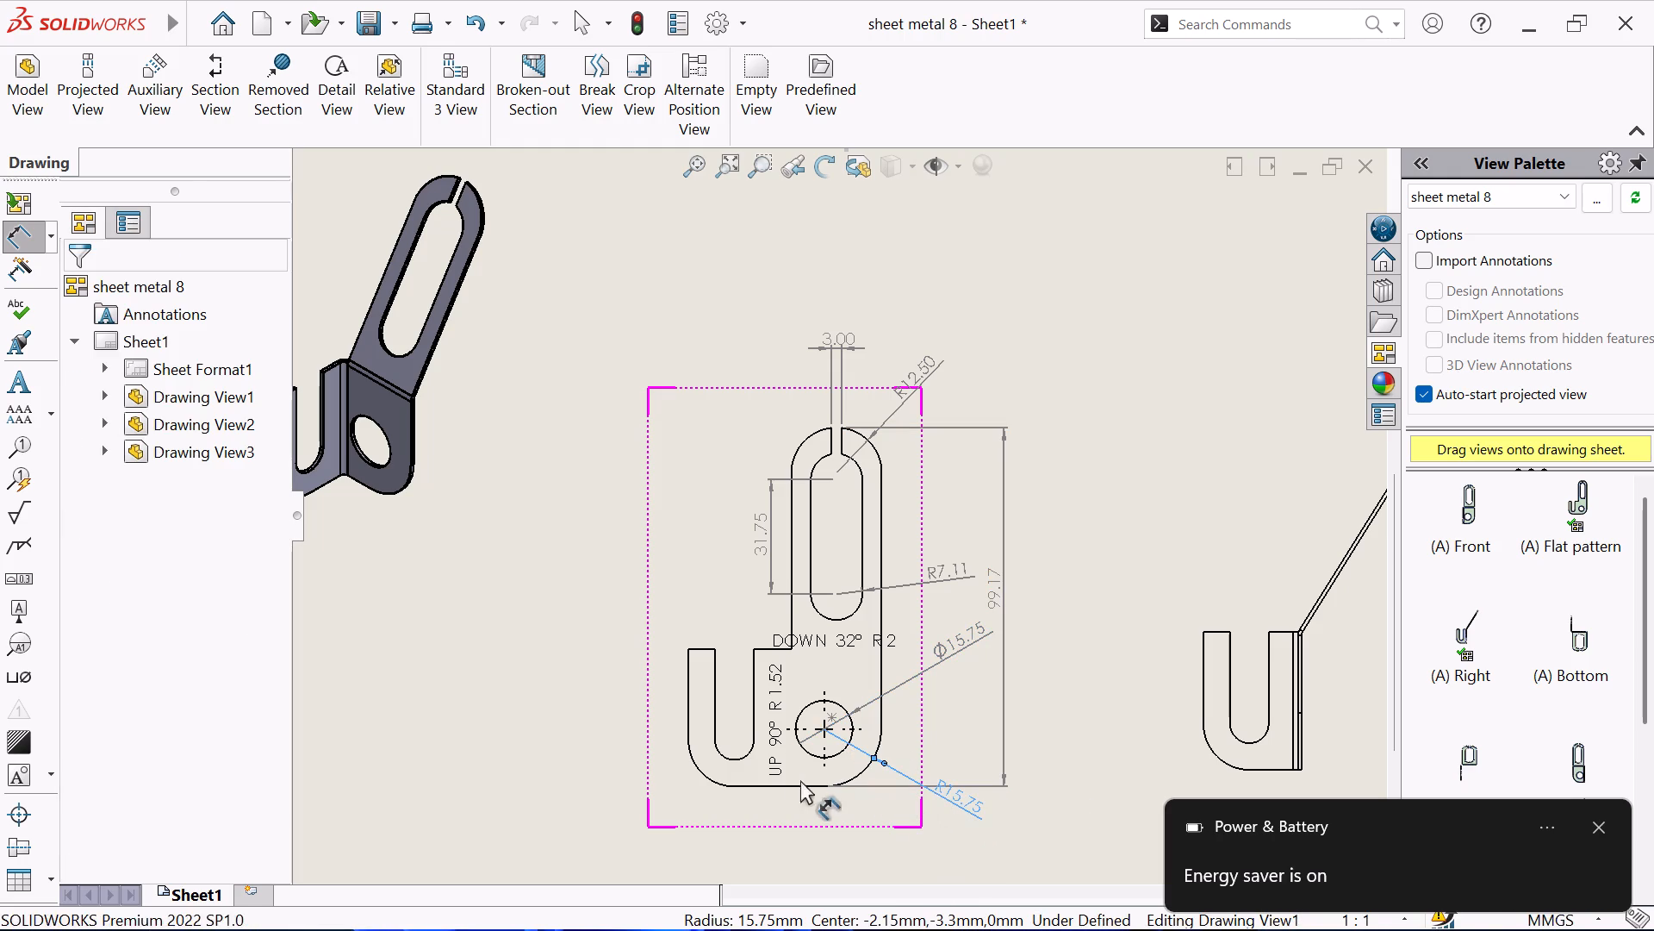
pyautogui.click(704, 774)
pyautogui.click(668, 797)
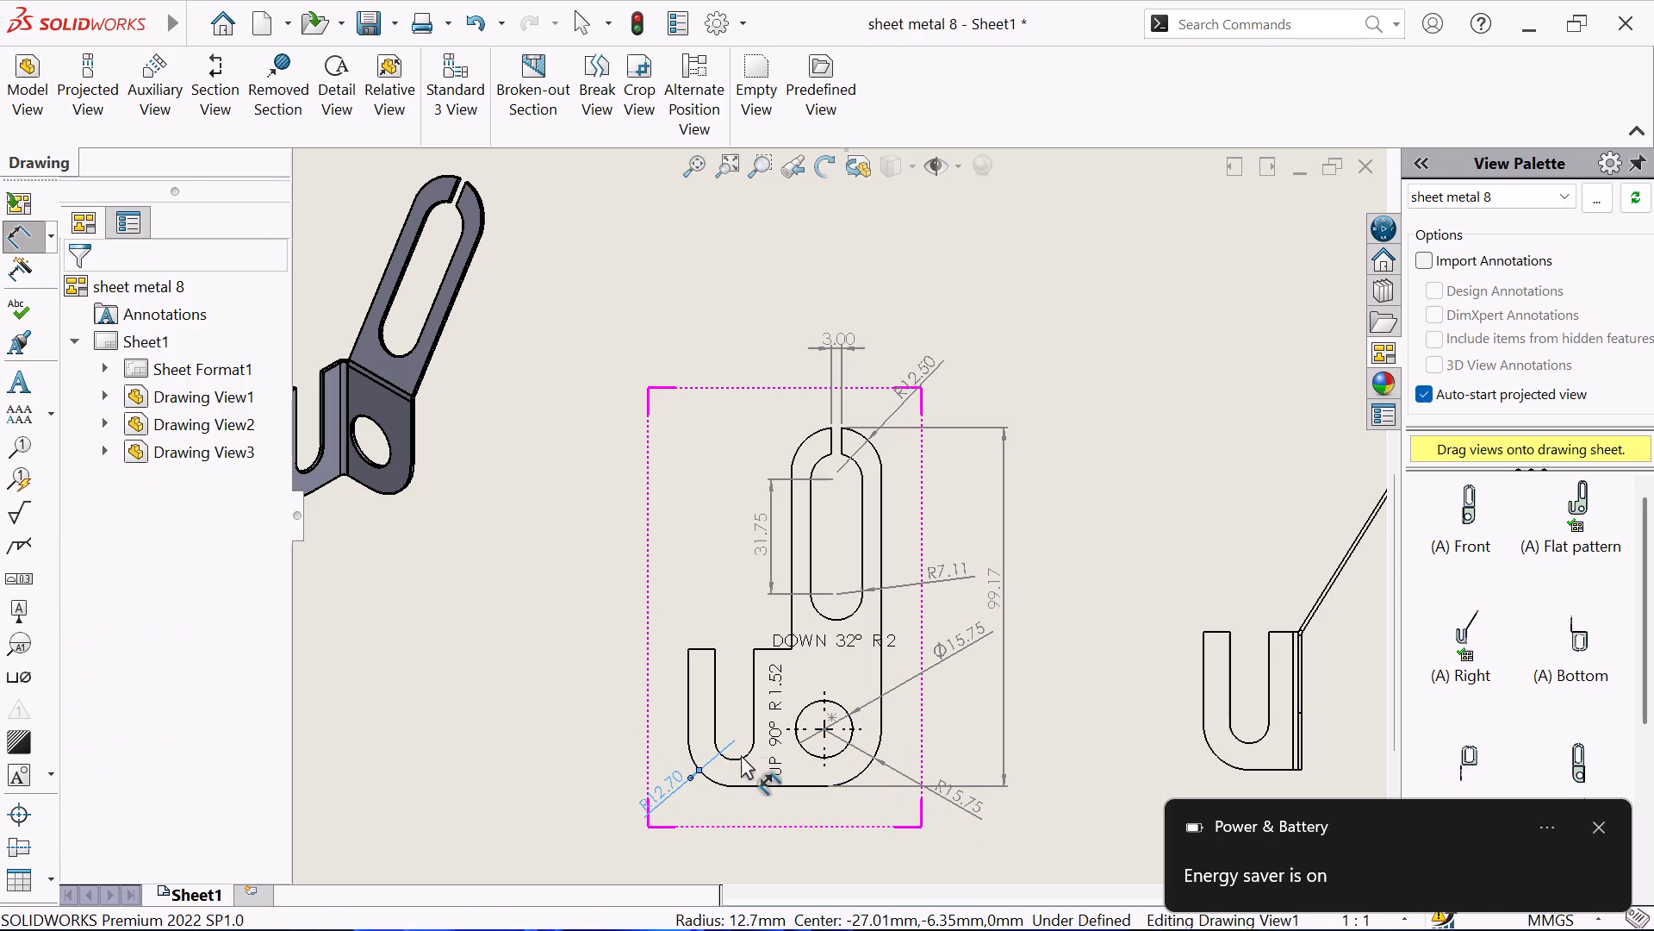
# Dimension the open U-slot's bottom arc radius and its width in the flat pattern view.
pyautogui.click(739, 757)
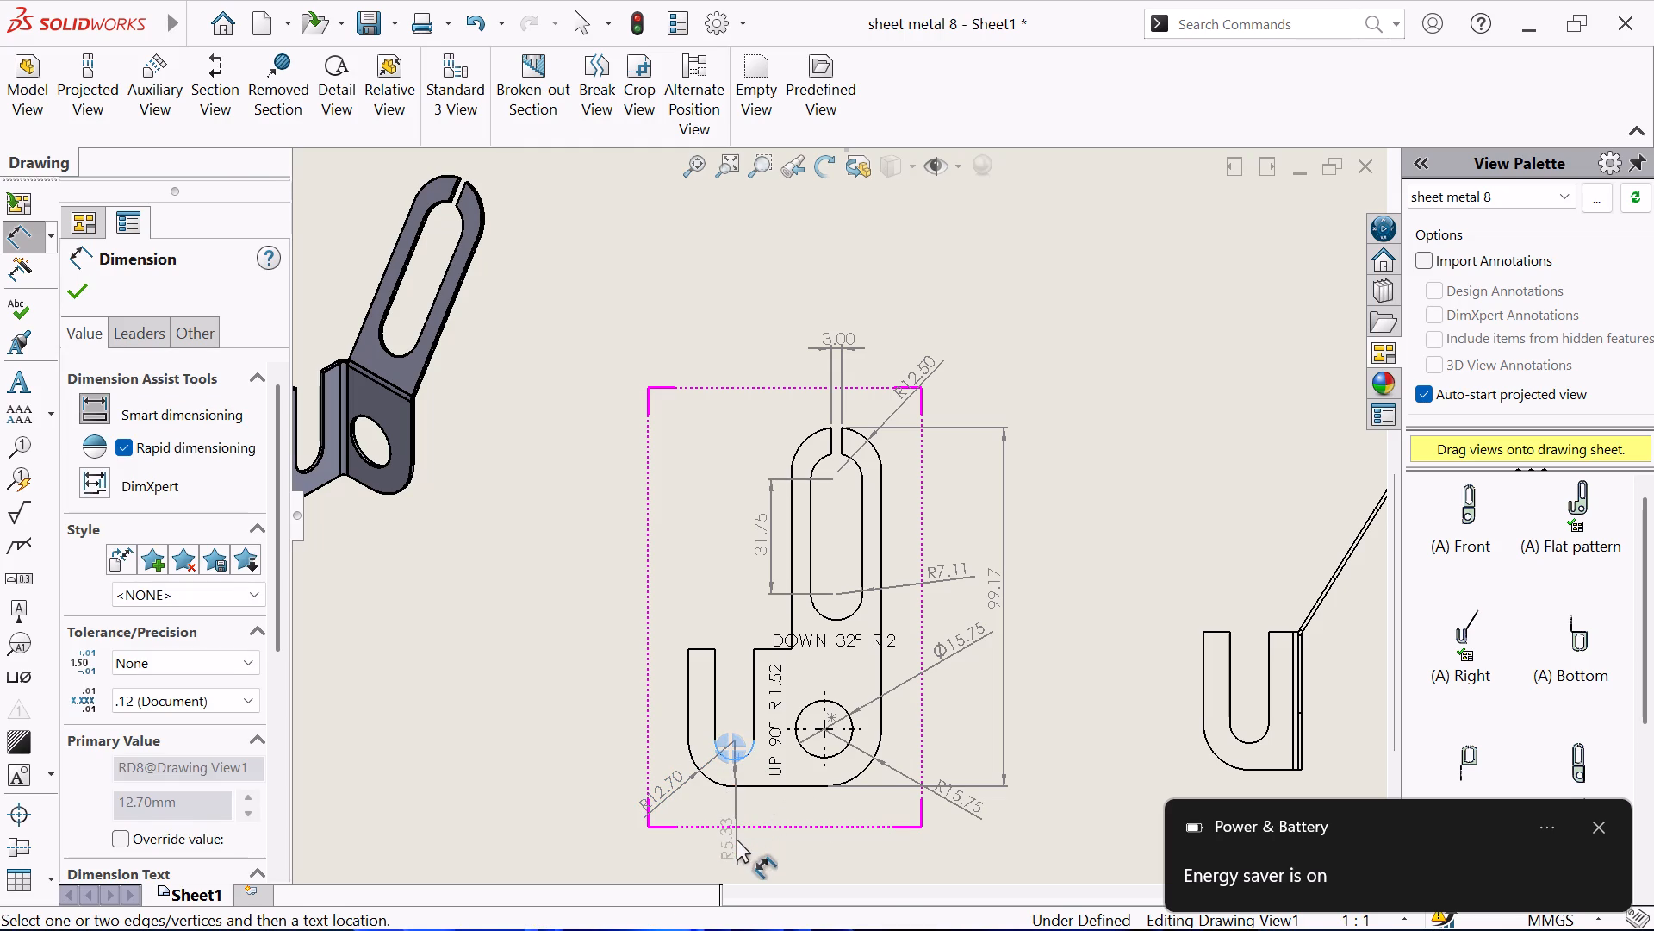
pyautogui.click(737, 839)
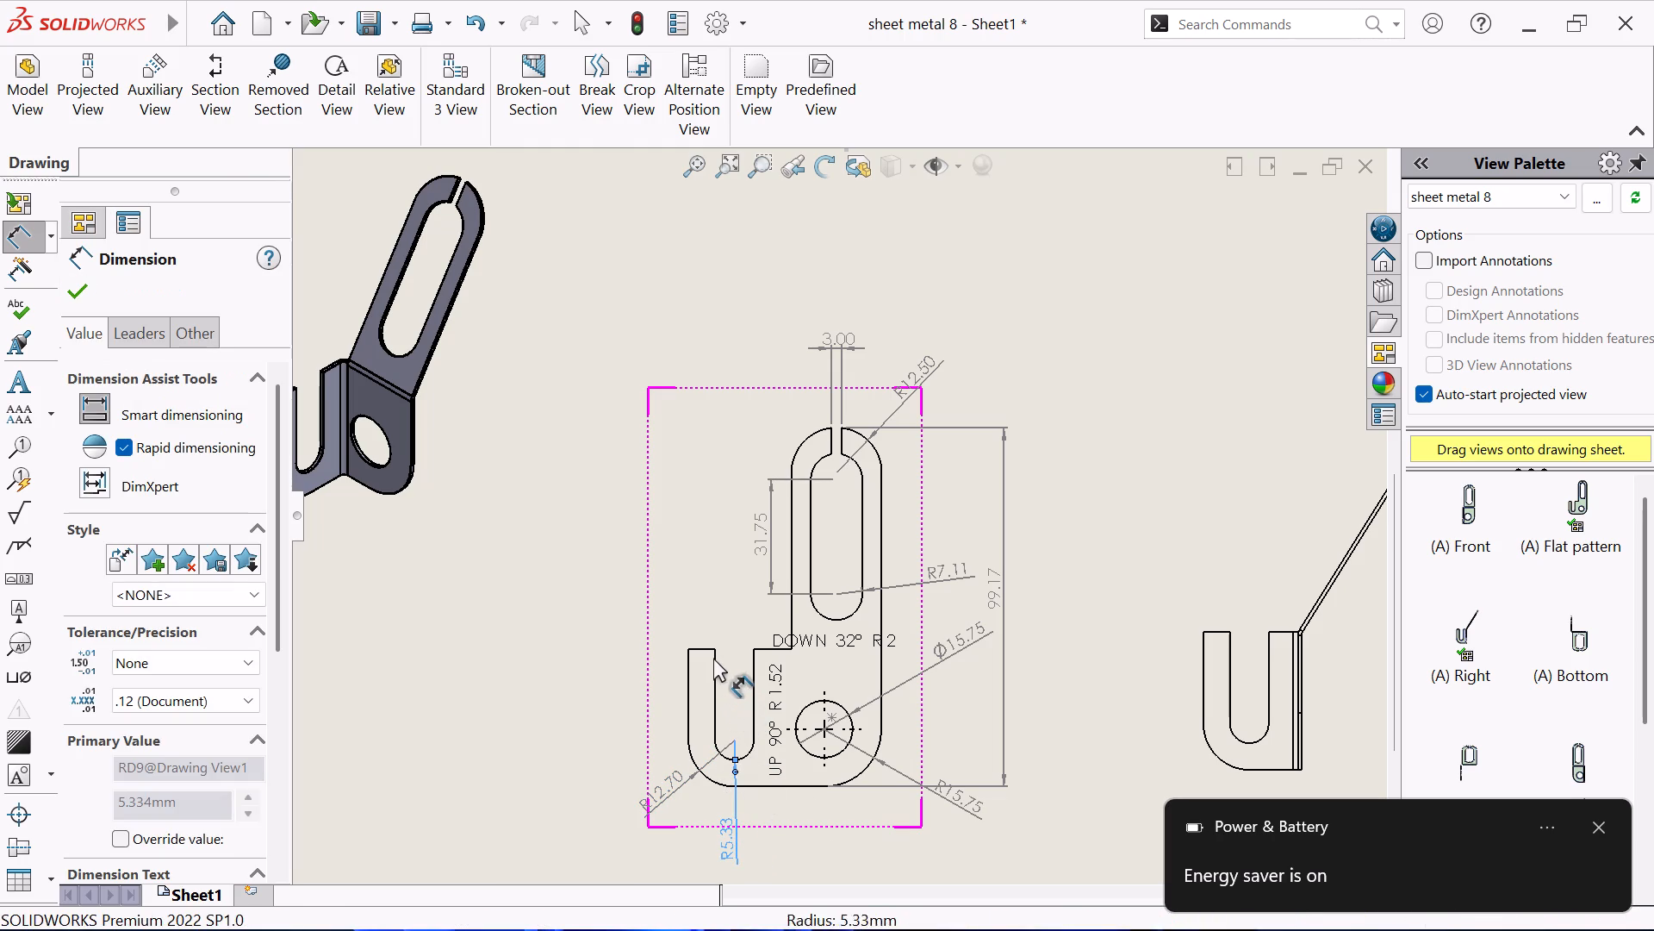
pyautogui.click(715, 657)
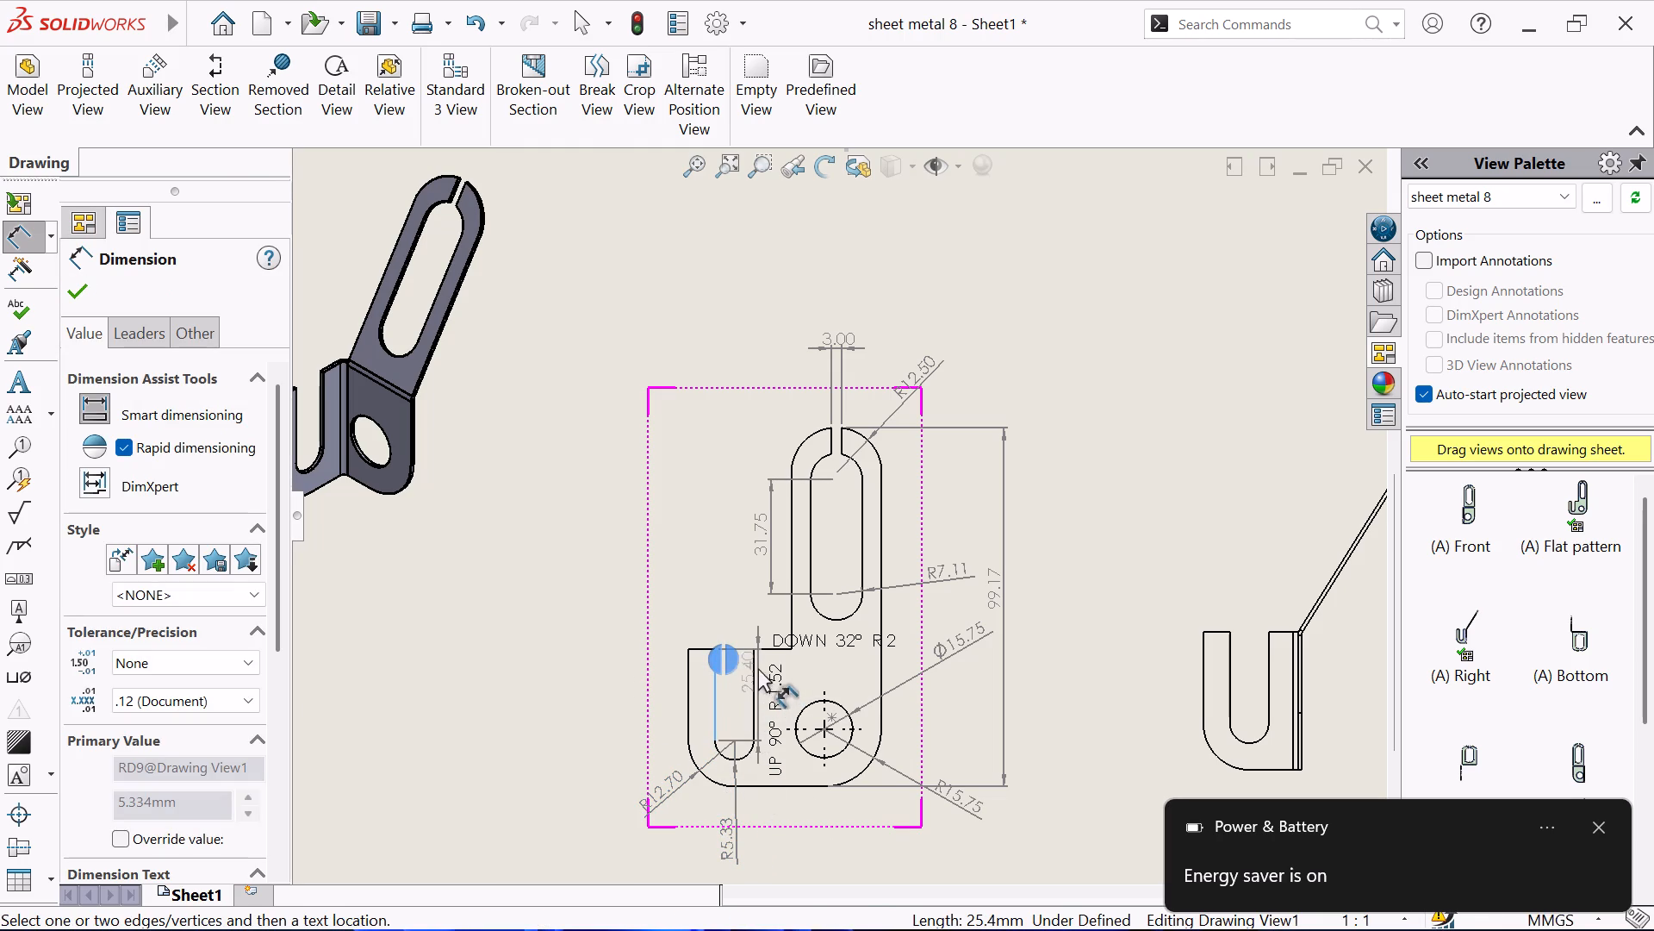
pyautogui.click(752, 653)
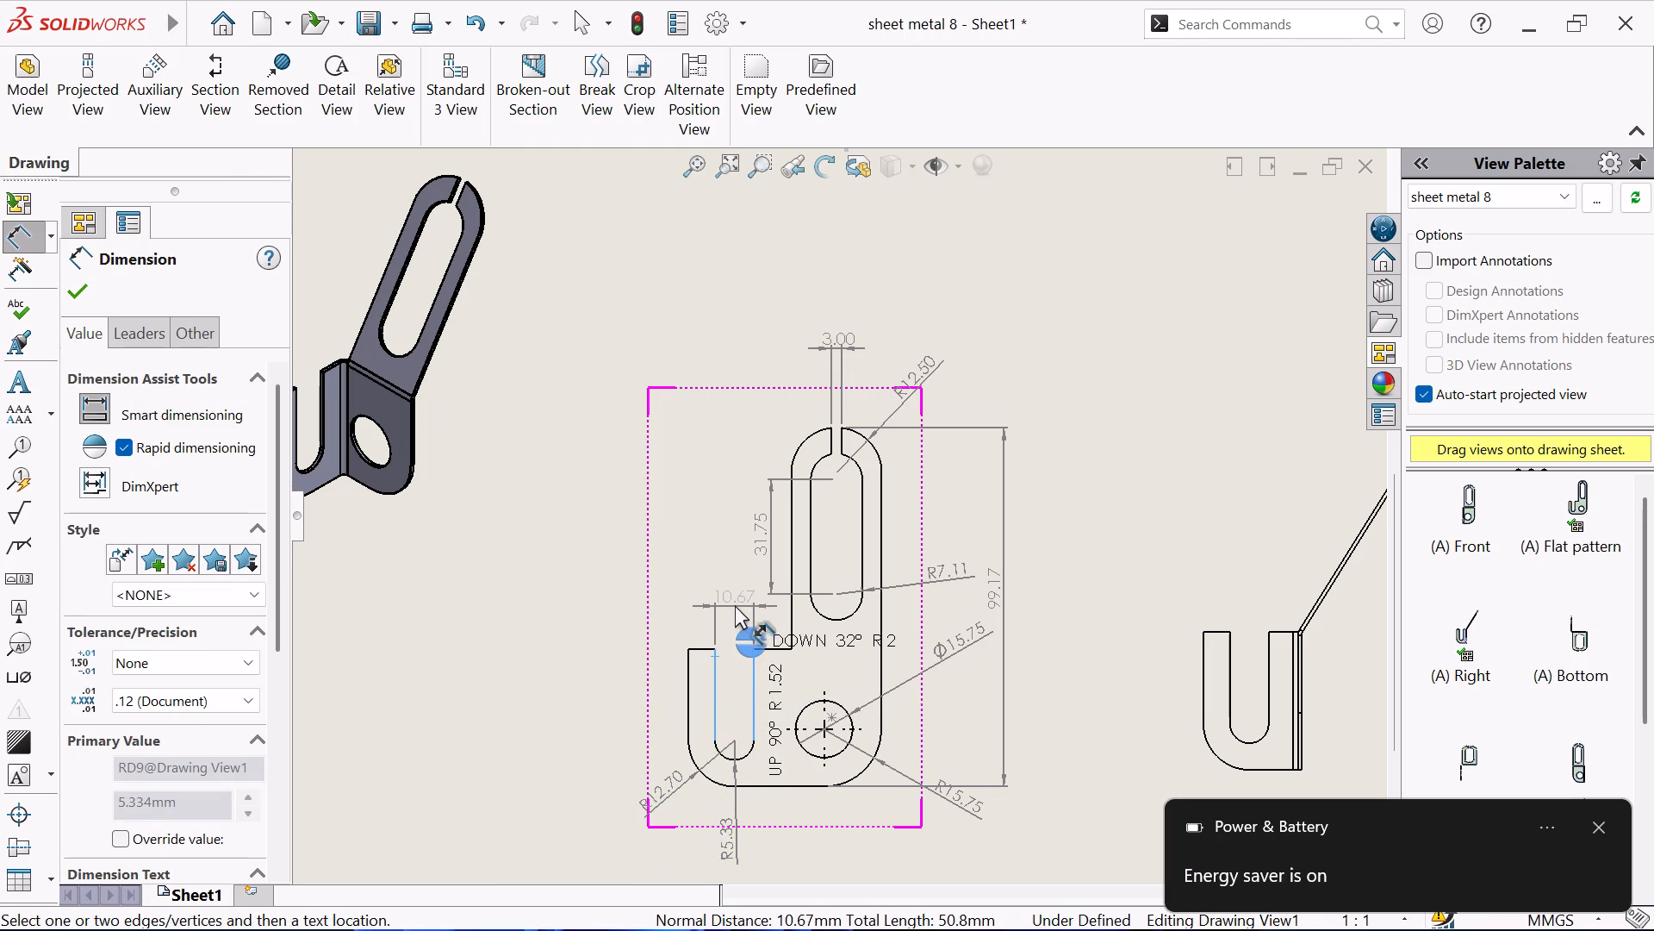
pyautogui.click(735, 604)
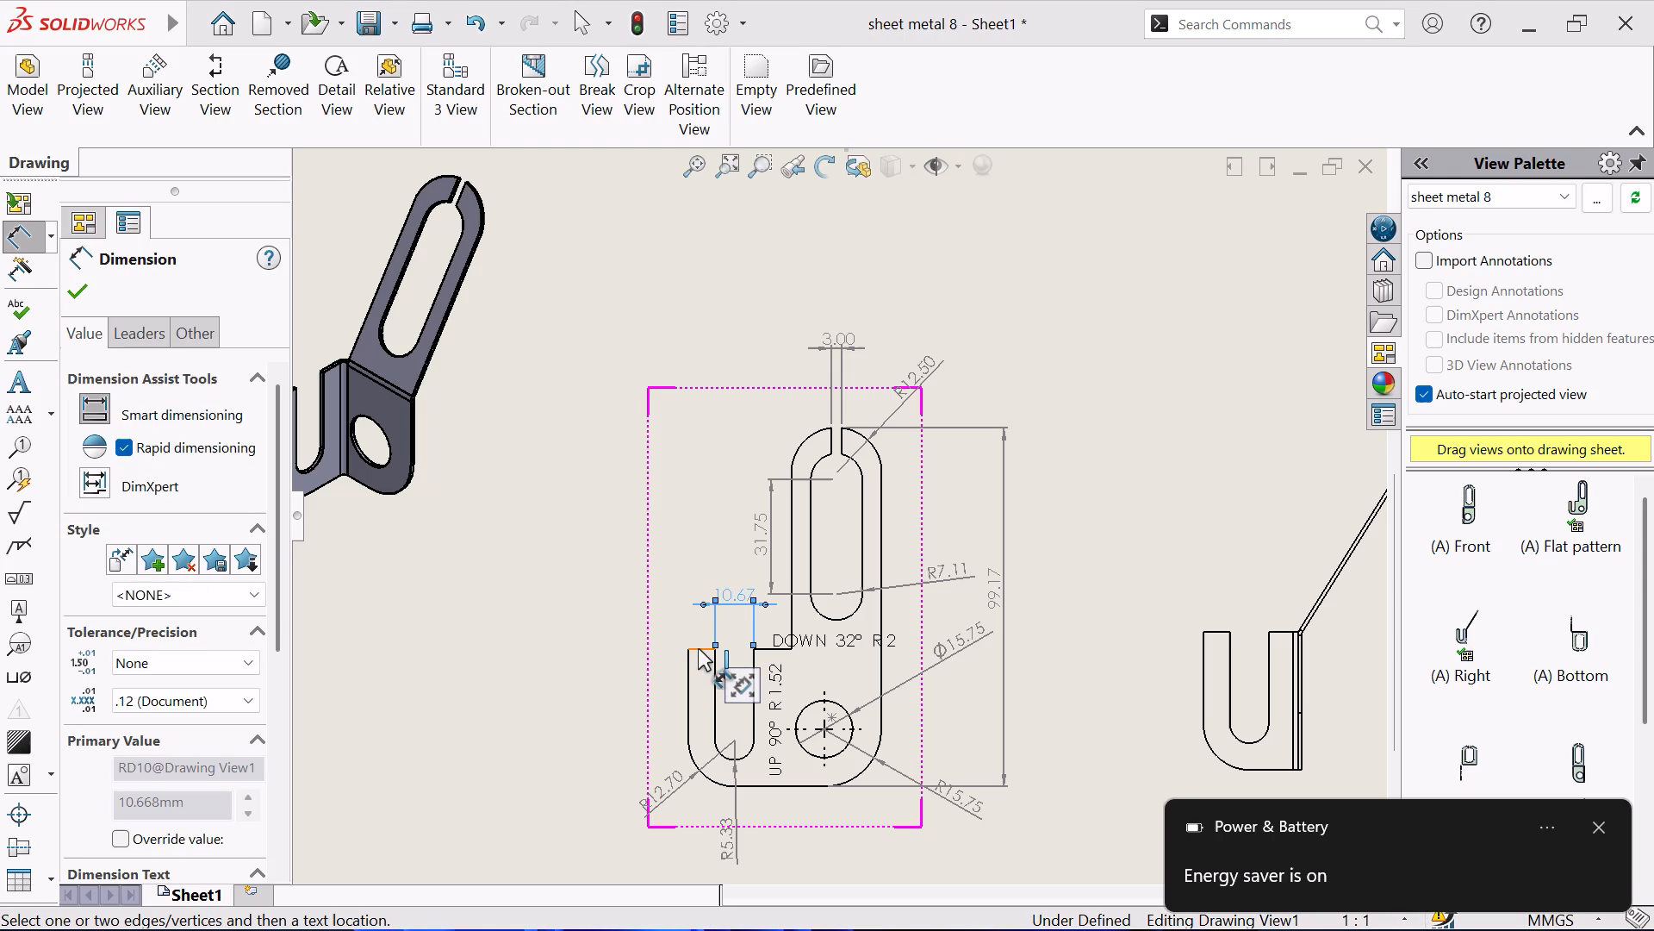
# Dimension the U-slotted flange's height and the horizontal distance from its outer edge to the long-slot flange's near edge.
pyautogui.click(698, 648)
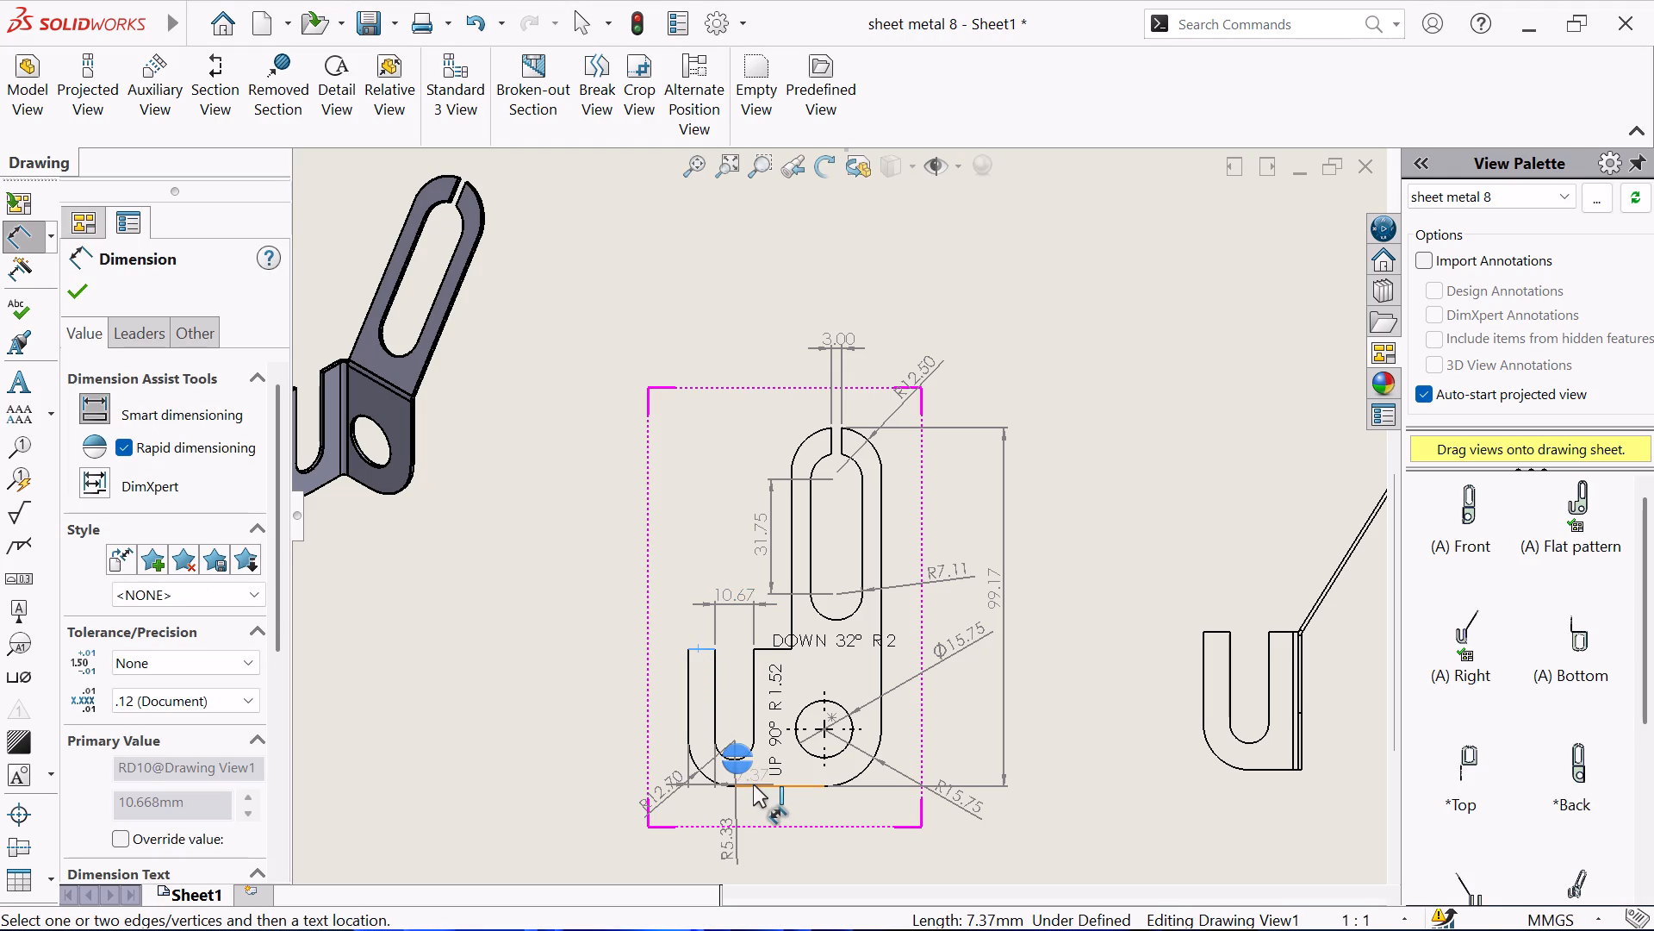
pyautogui.click(753, 784)
pyautogui.click(600, 709)
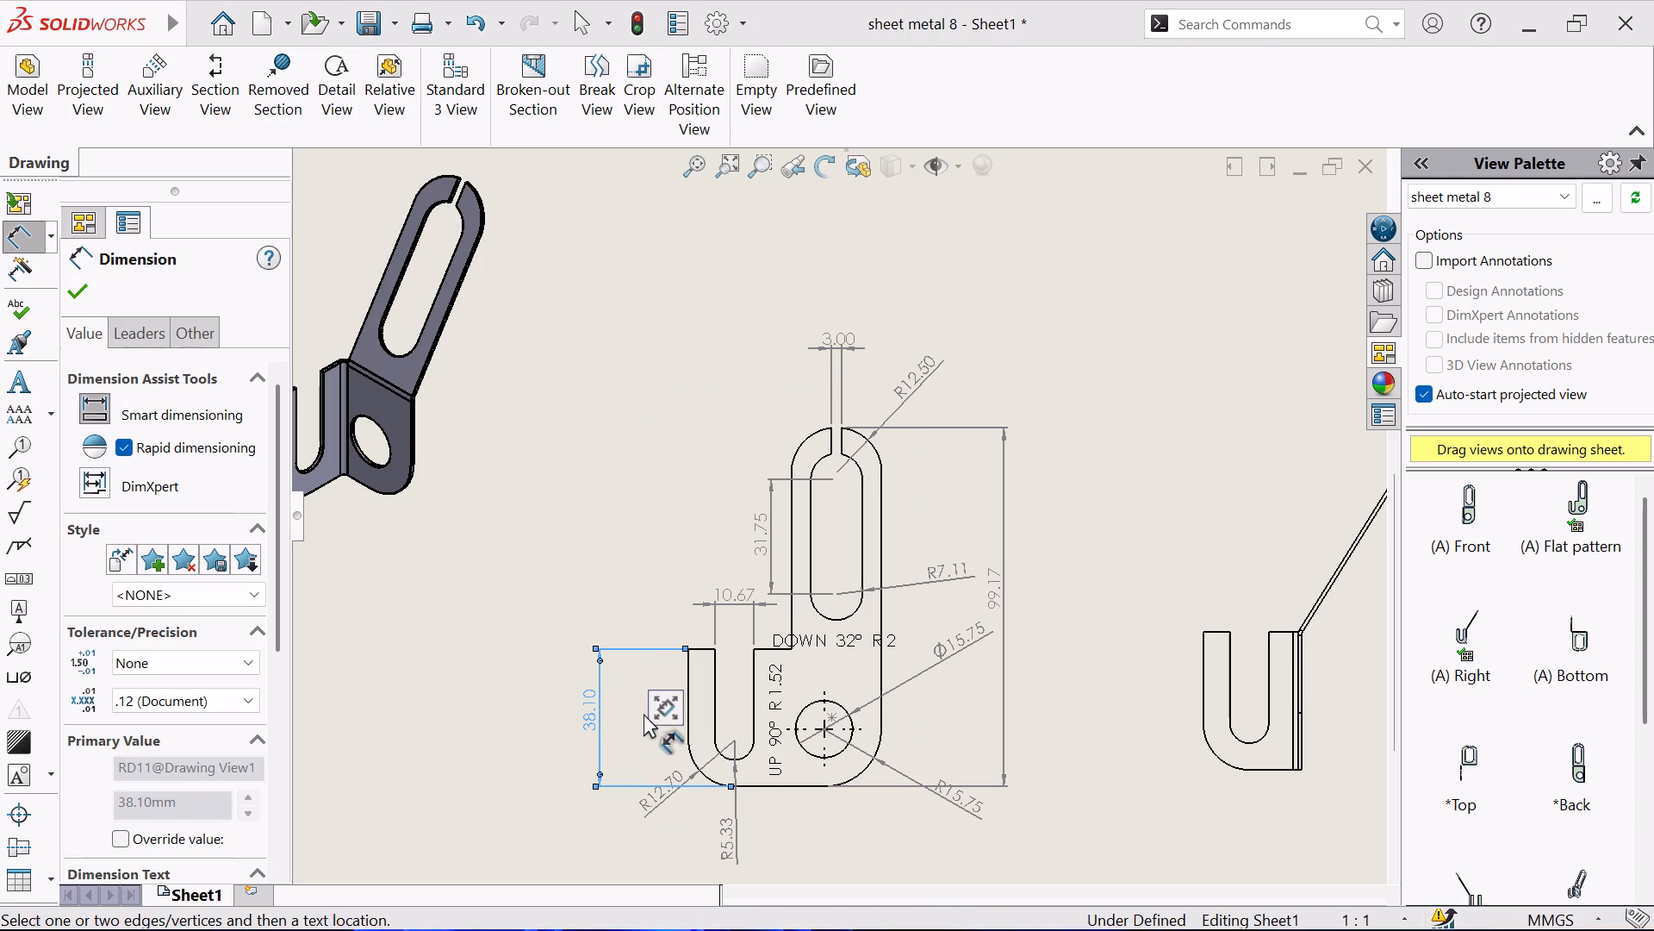
pyautogui.click(687, 681)
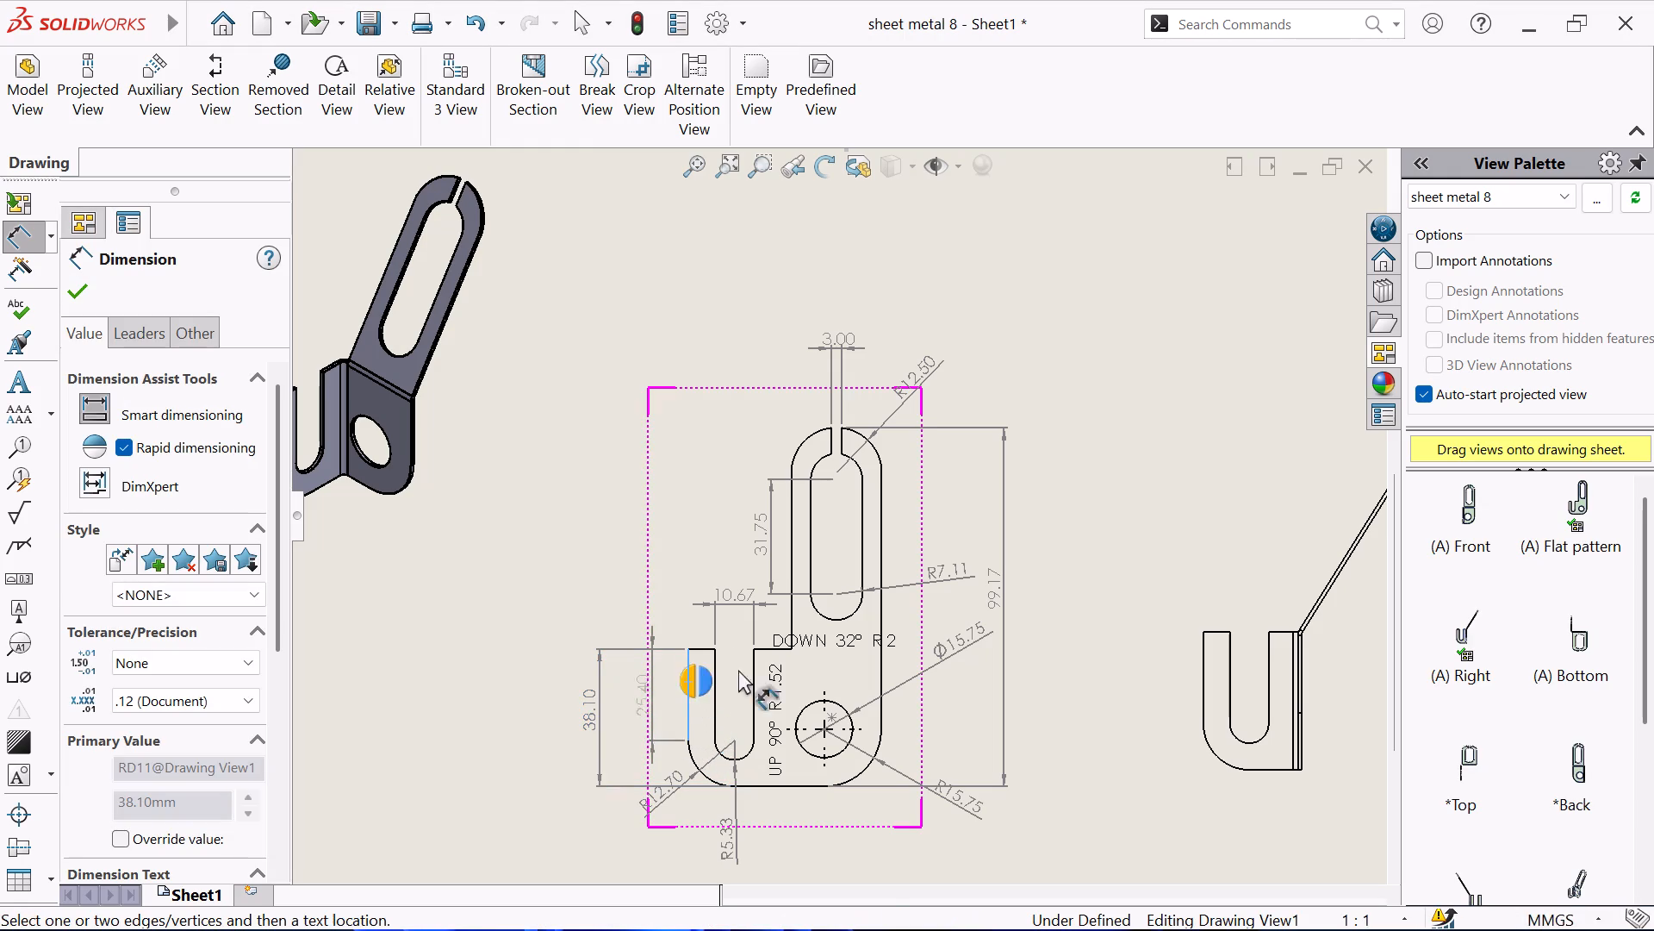
pyautogui.click(792, 607)
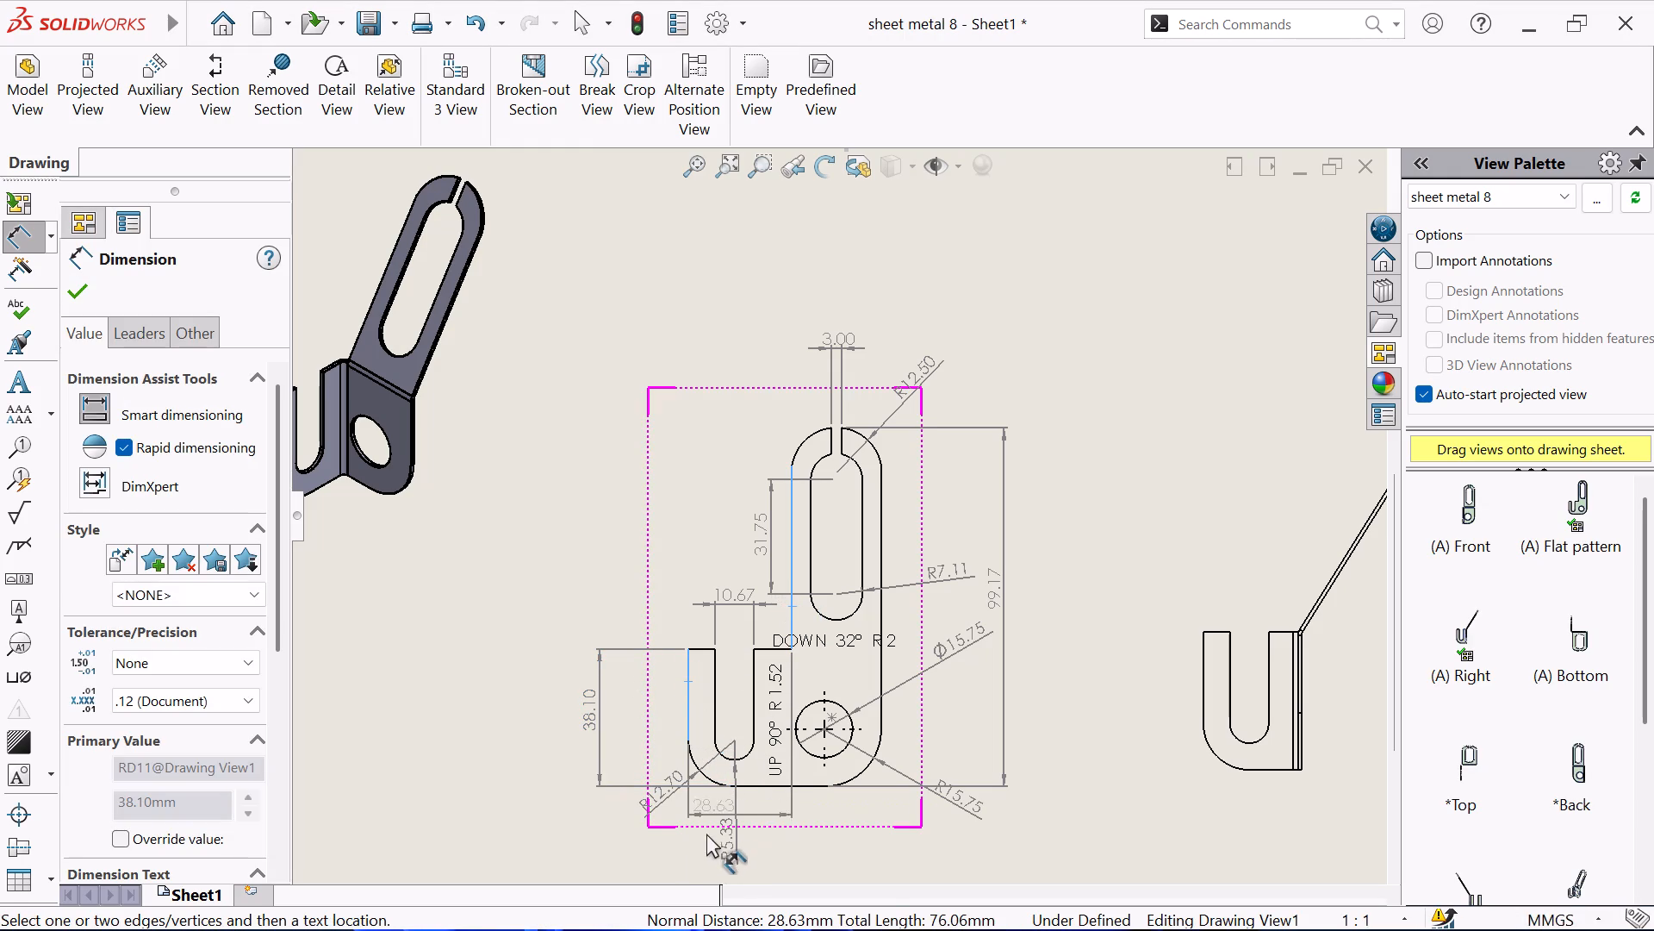
pyautogui.click(726, 807)
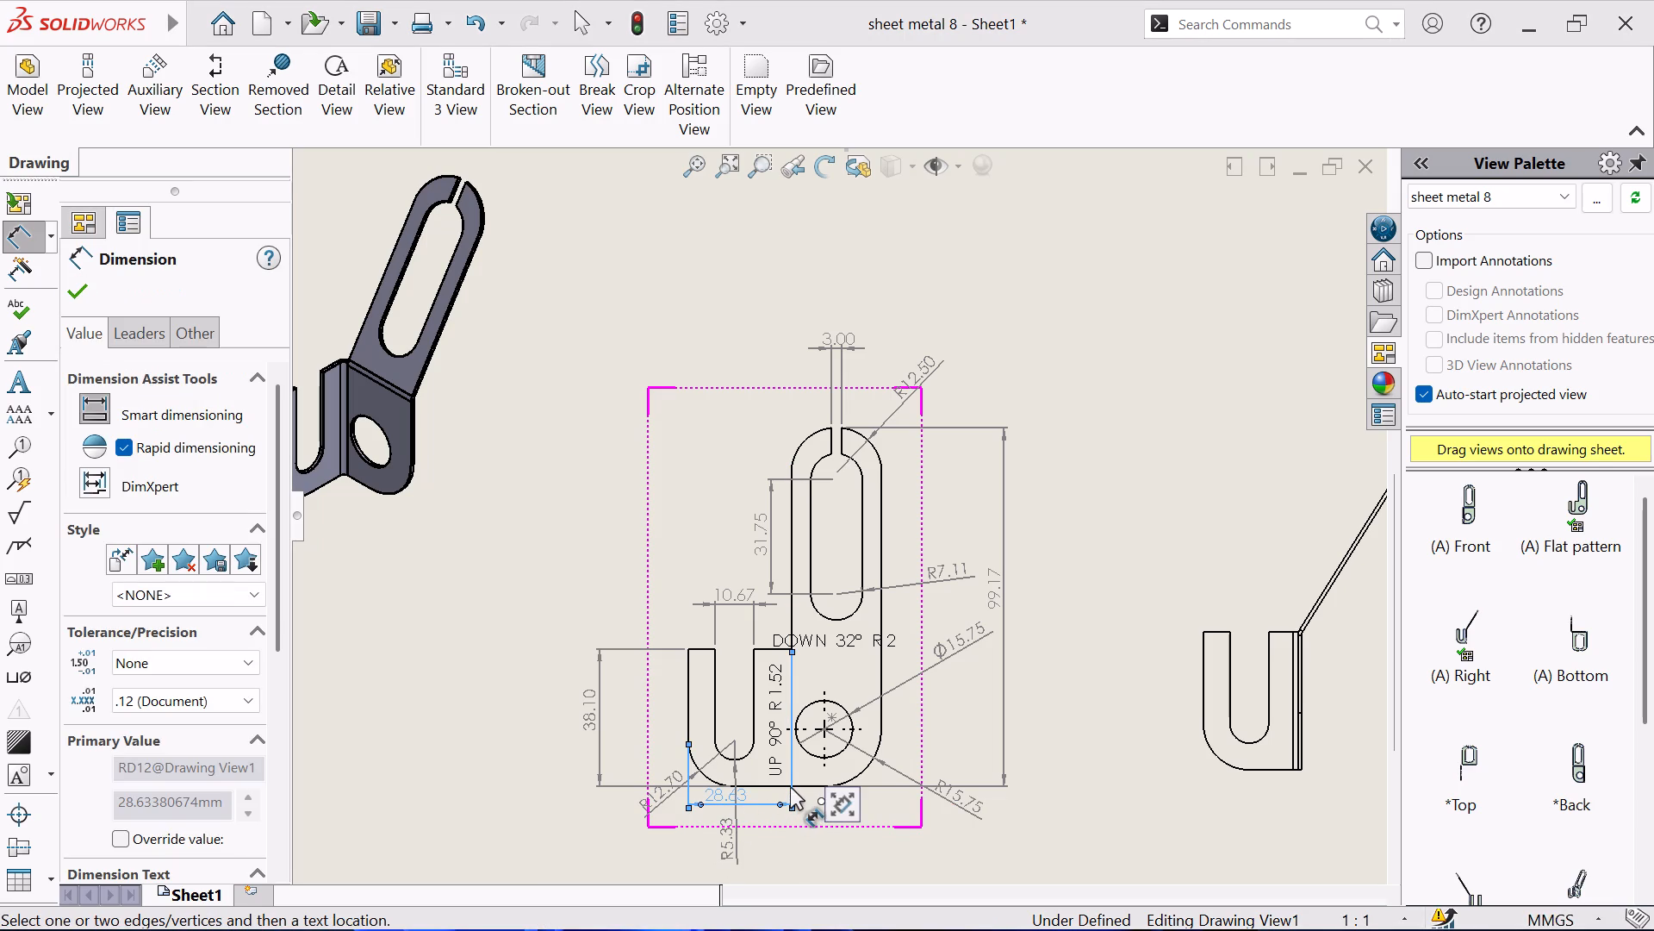
# Locate the round hole's centre with dimensions from the flat pattern's right edge and bottom edge.
pyautogui.click(849, 720)
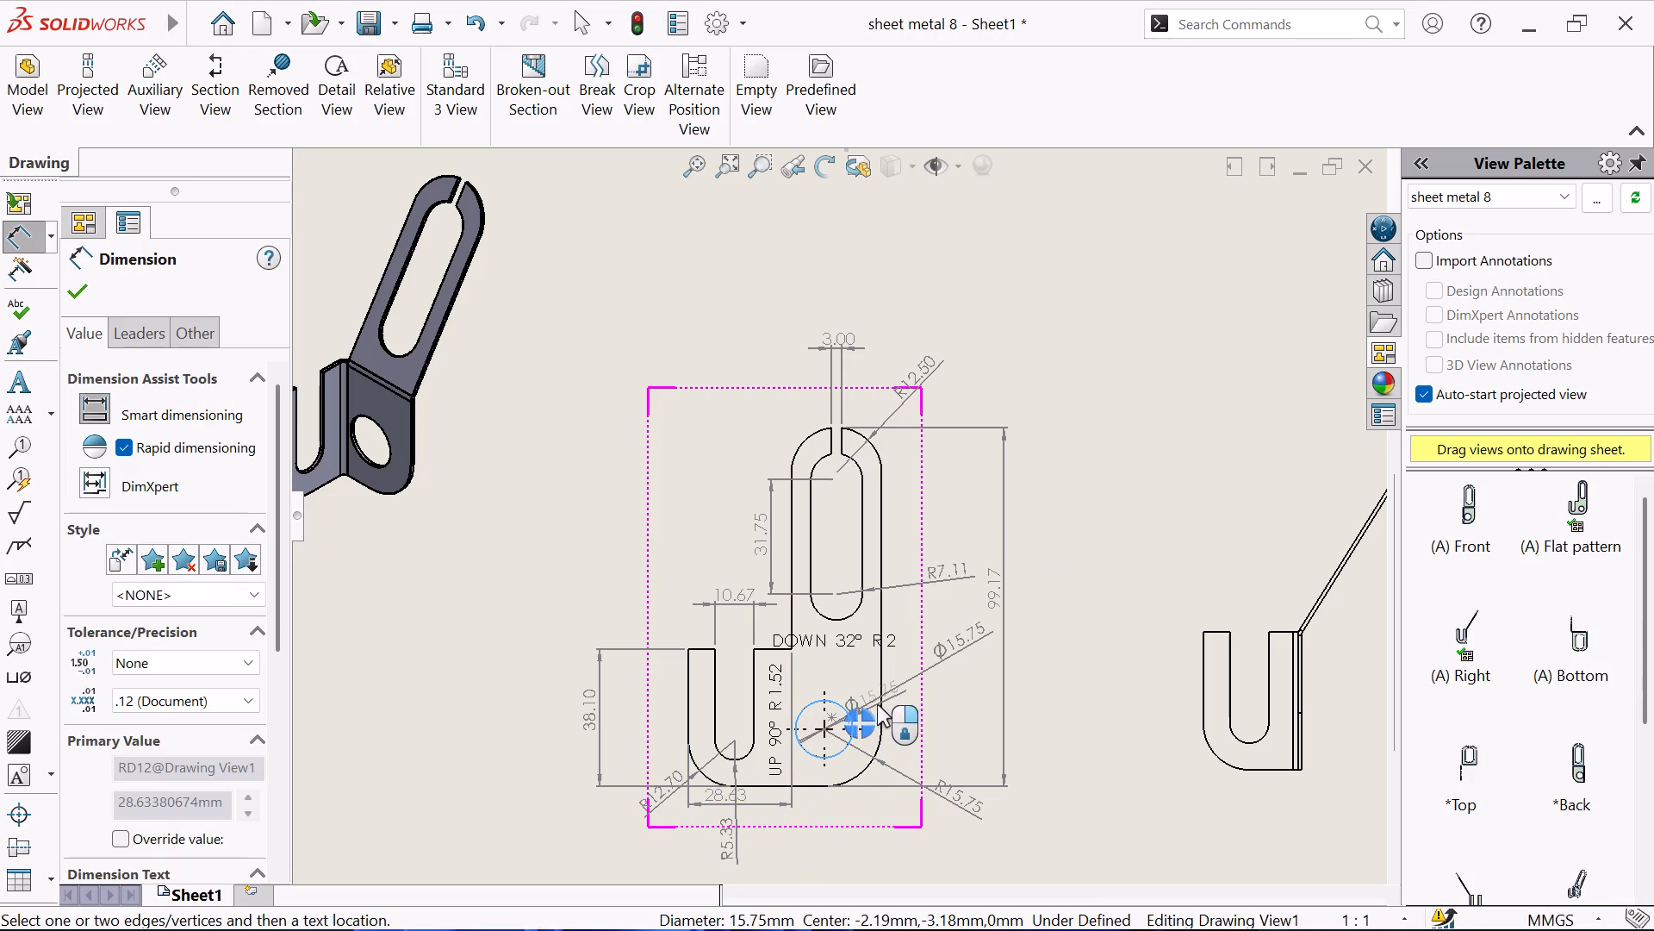
pyautogui.click(881, 698)
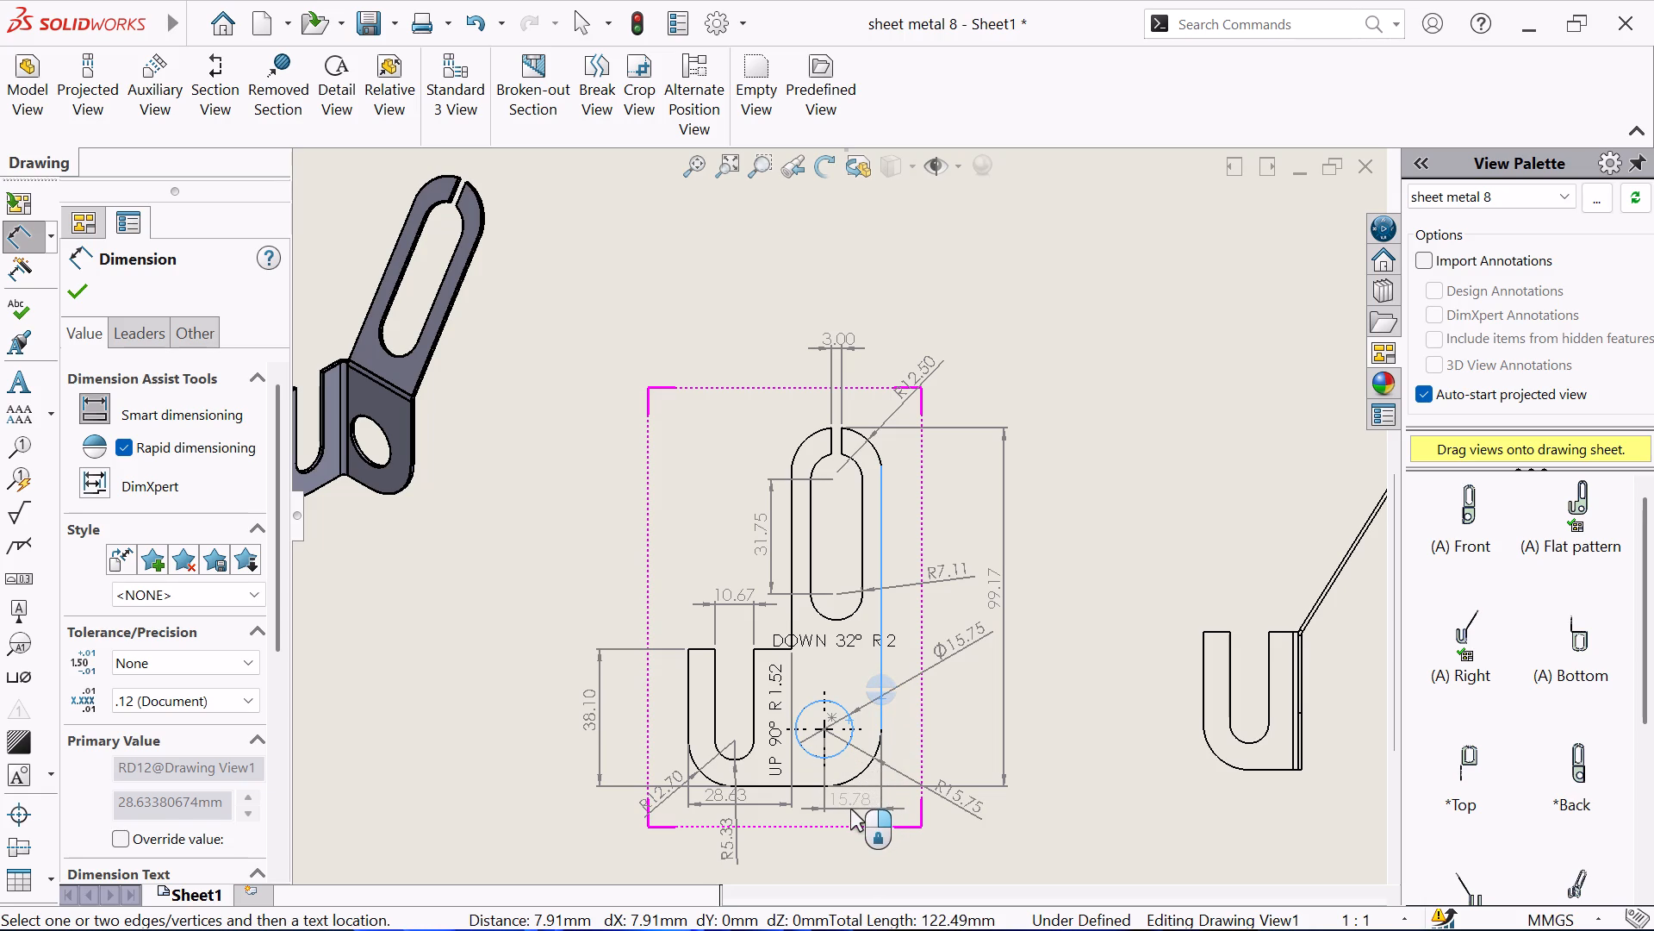
pyautogui.click(850, 809)
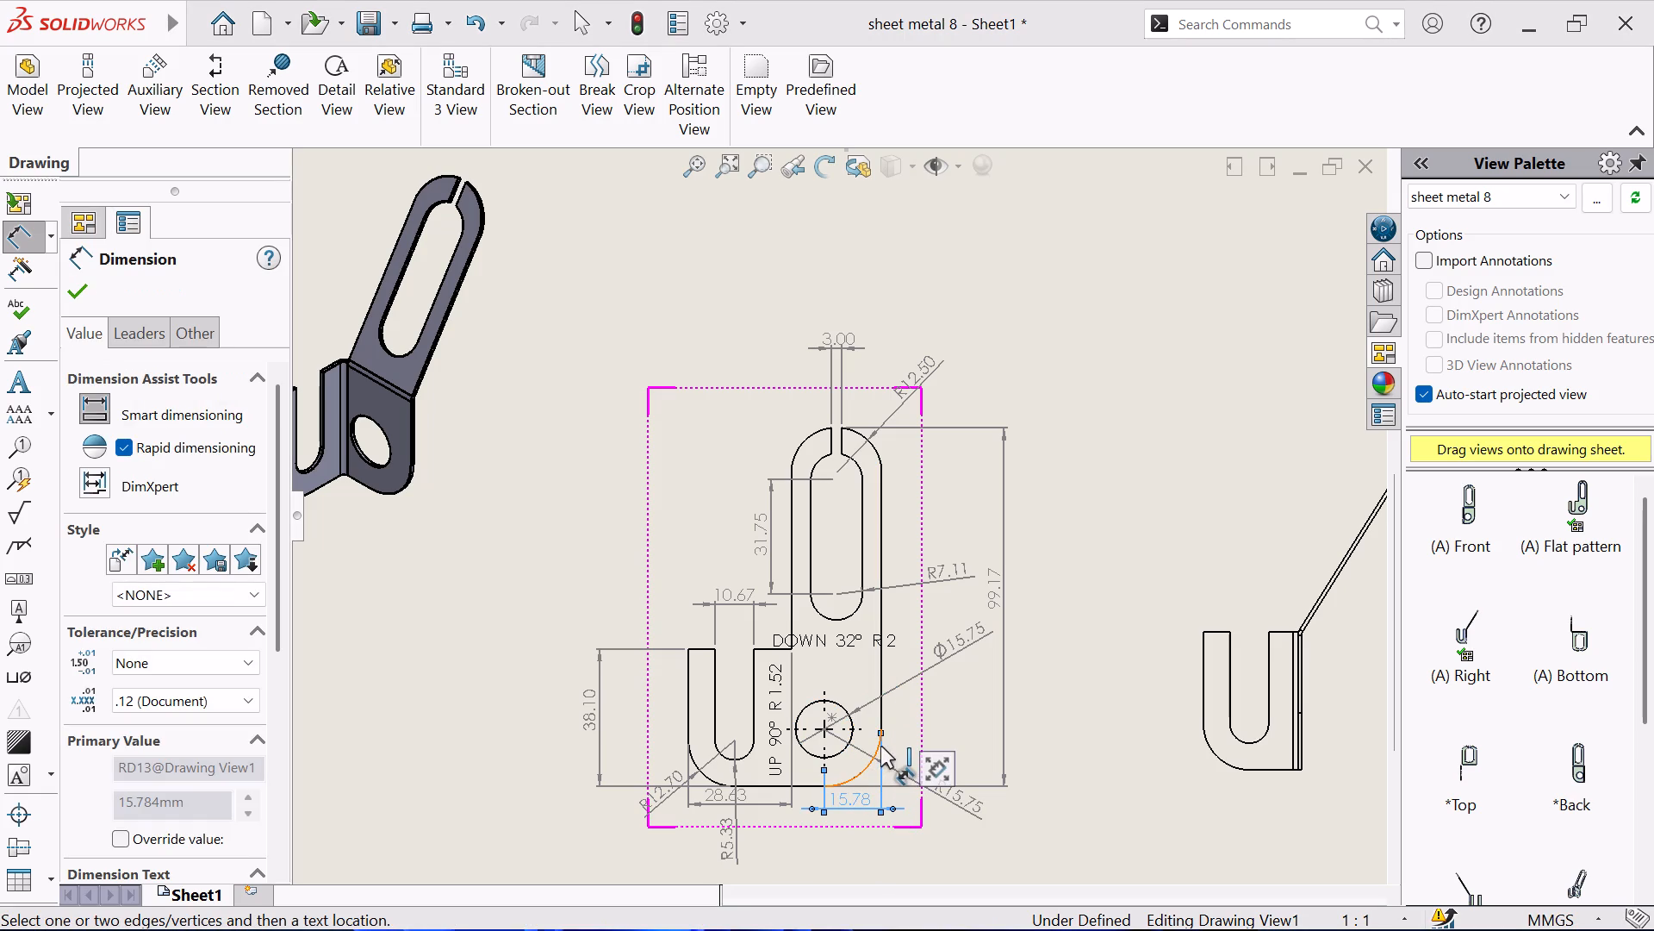
pyautogui.click(837, 704)
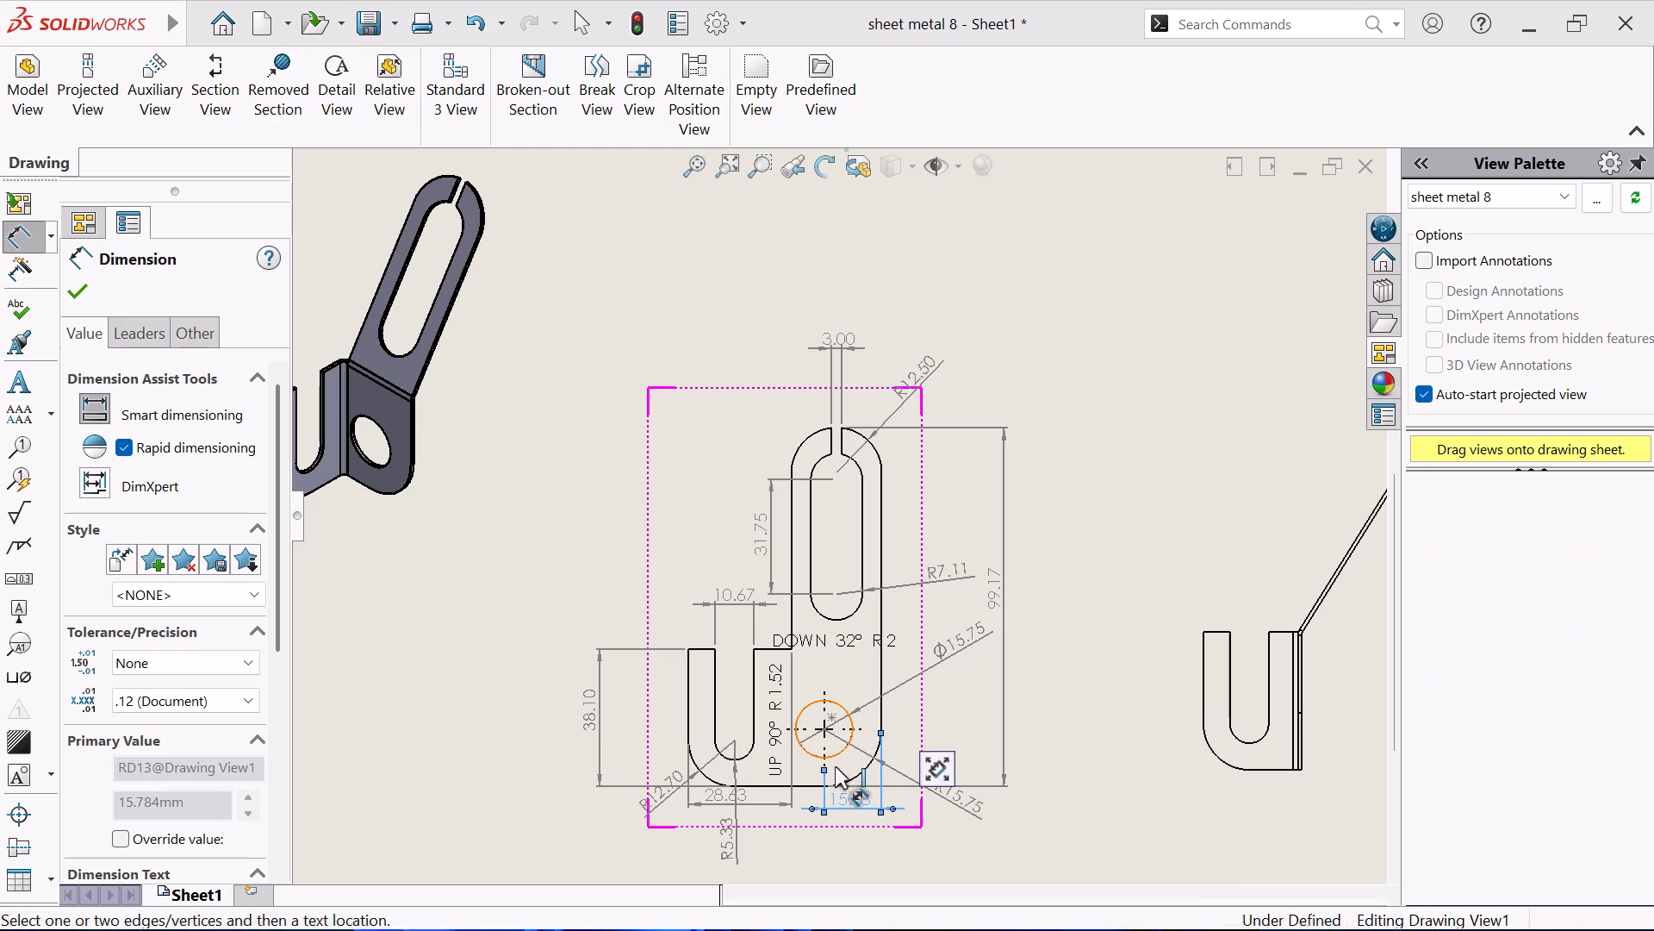
pyautogui.click(775, 785)
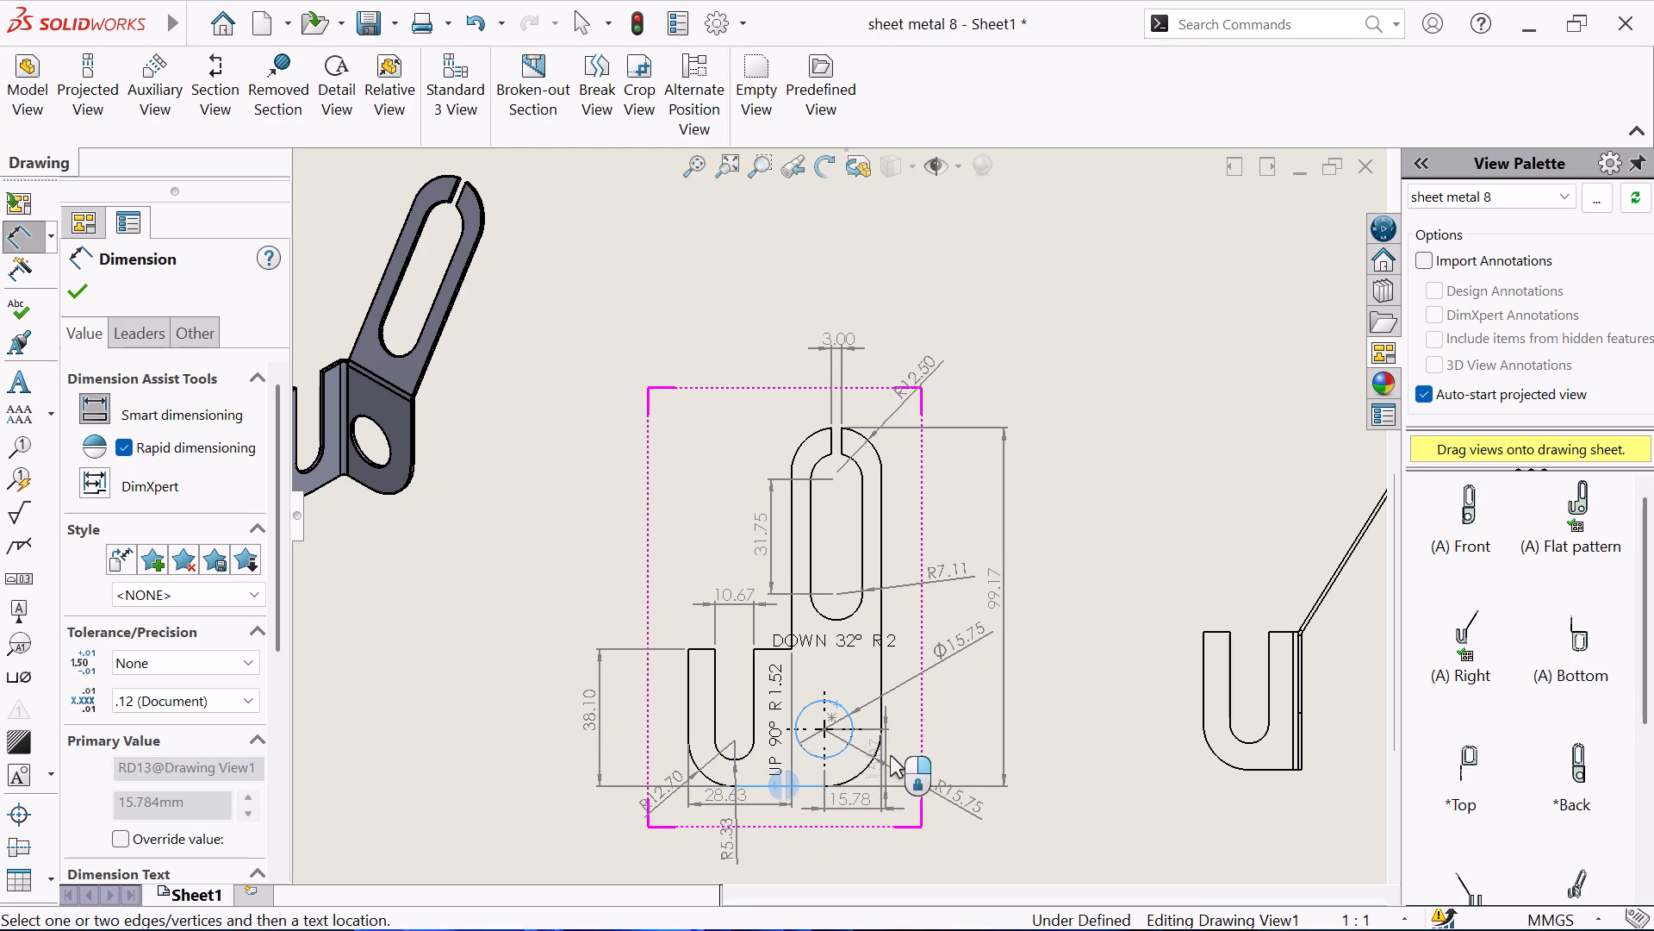
pyautogui.click(905, 762)
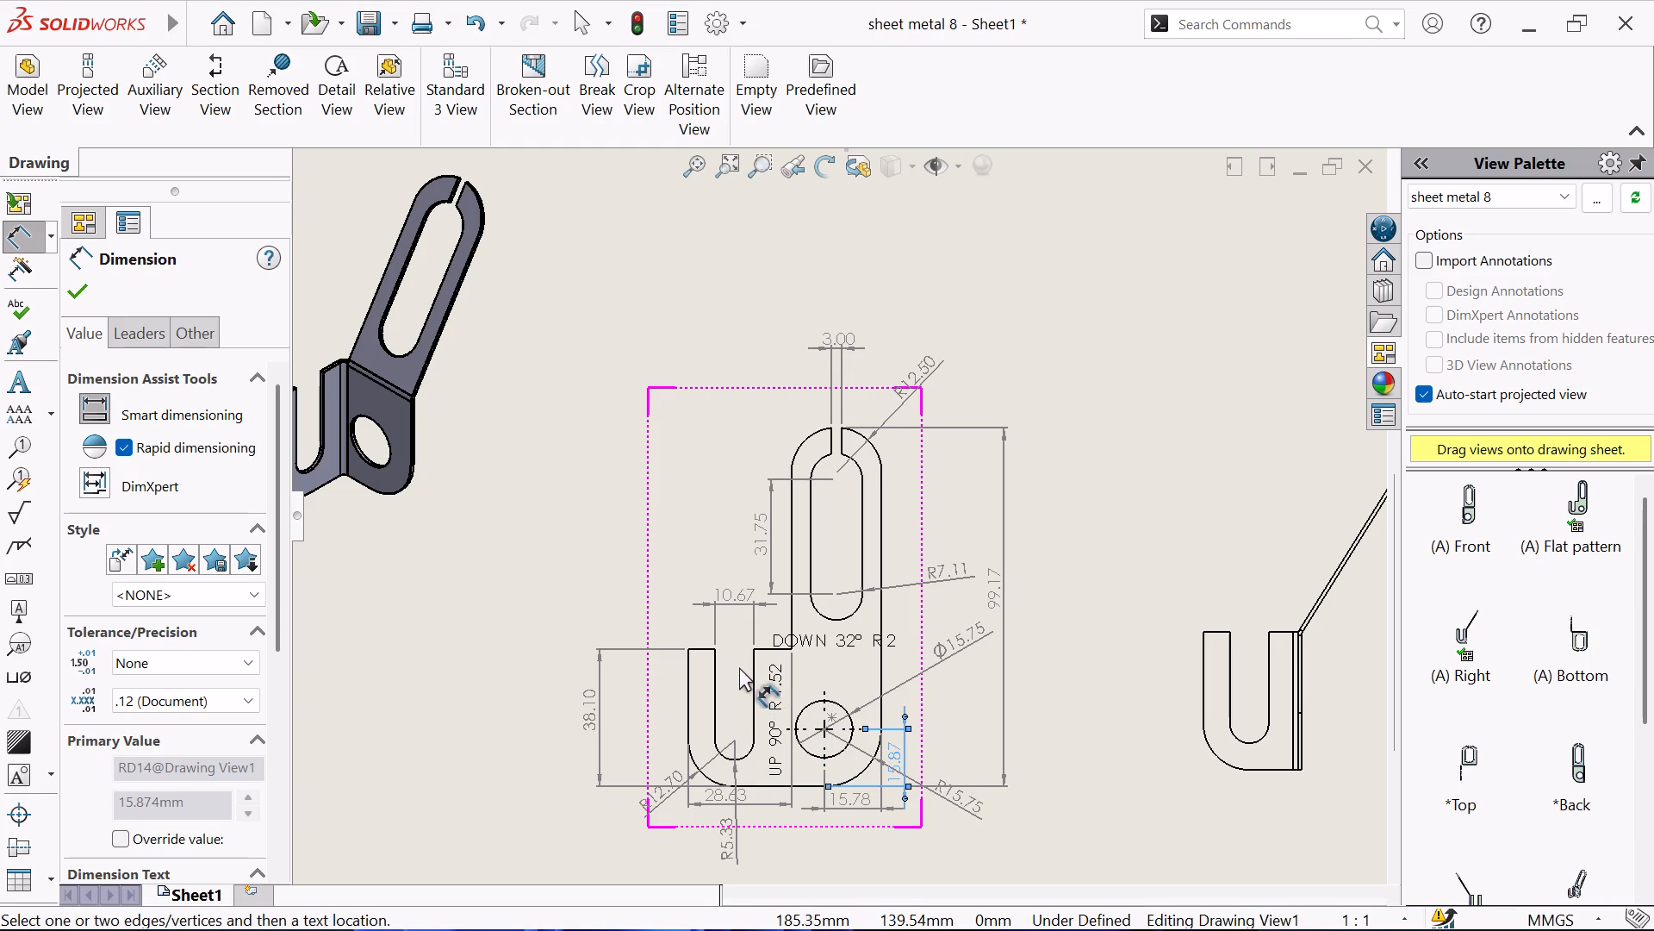
# Dimension the long-slot flange's height above the shoulder edge and the distance from its left edge to the slot's upper arc centre.
pyautogui.click(840, 428)
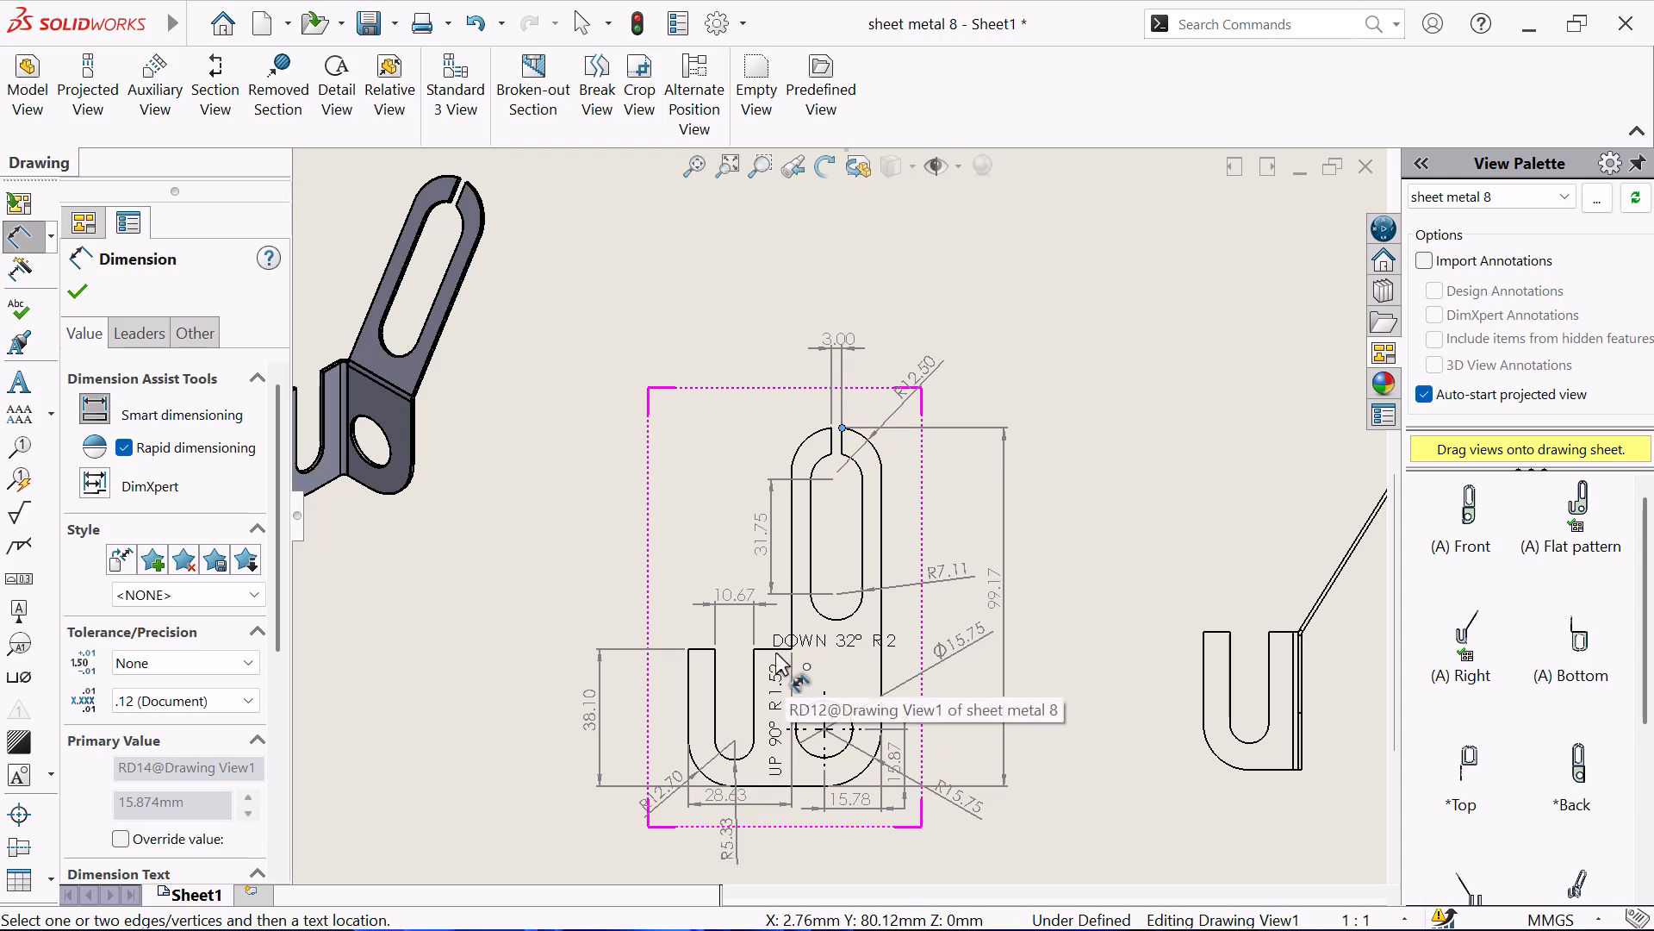
pyautogui.click(774, 650)
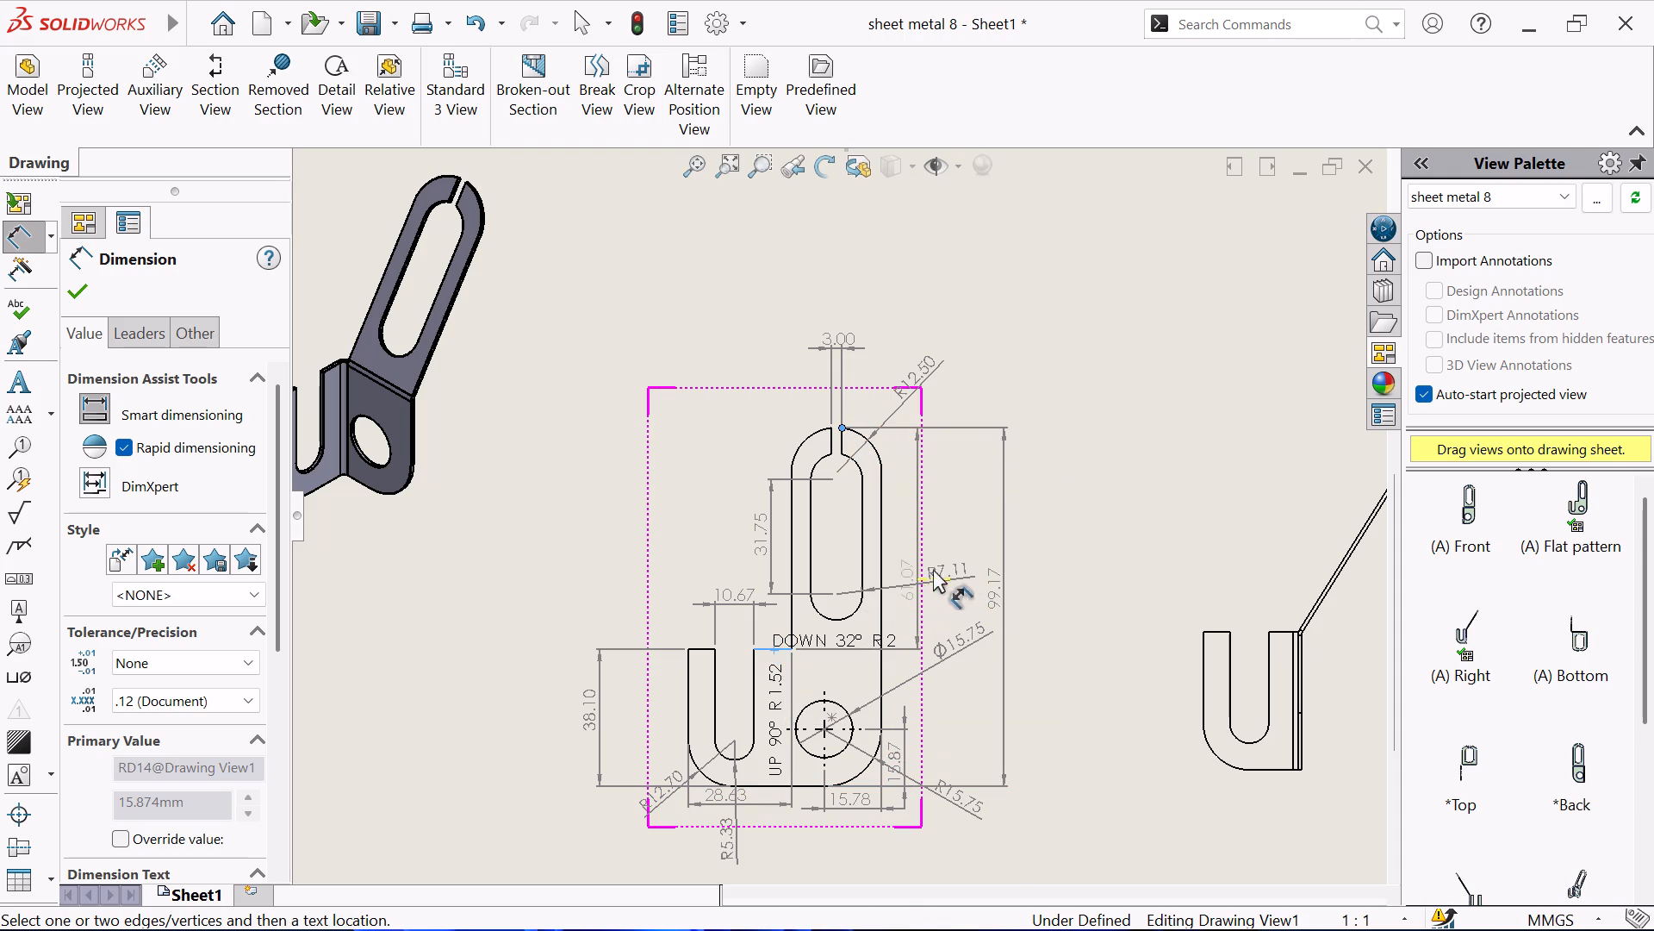
pyautogui.click(952, 531)
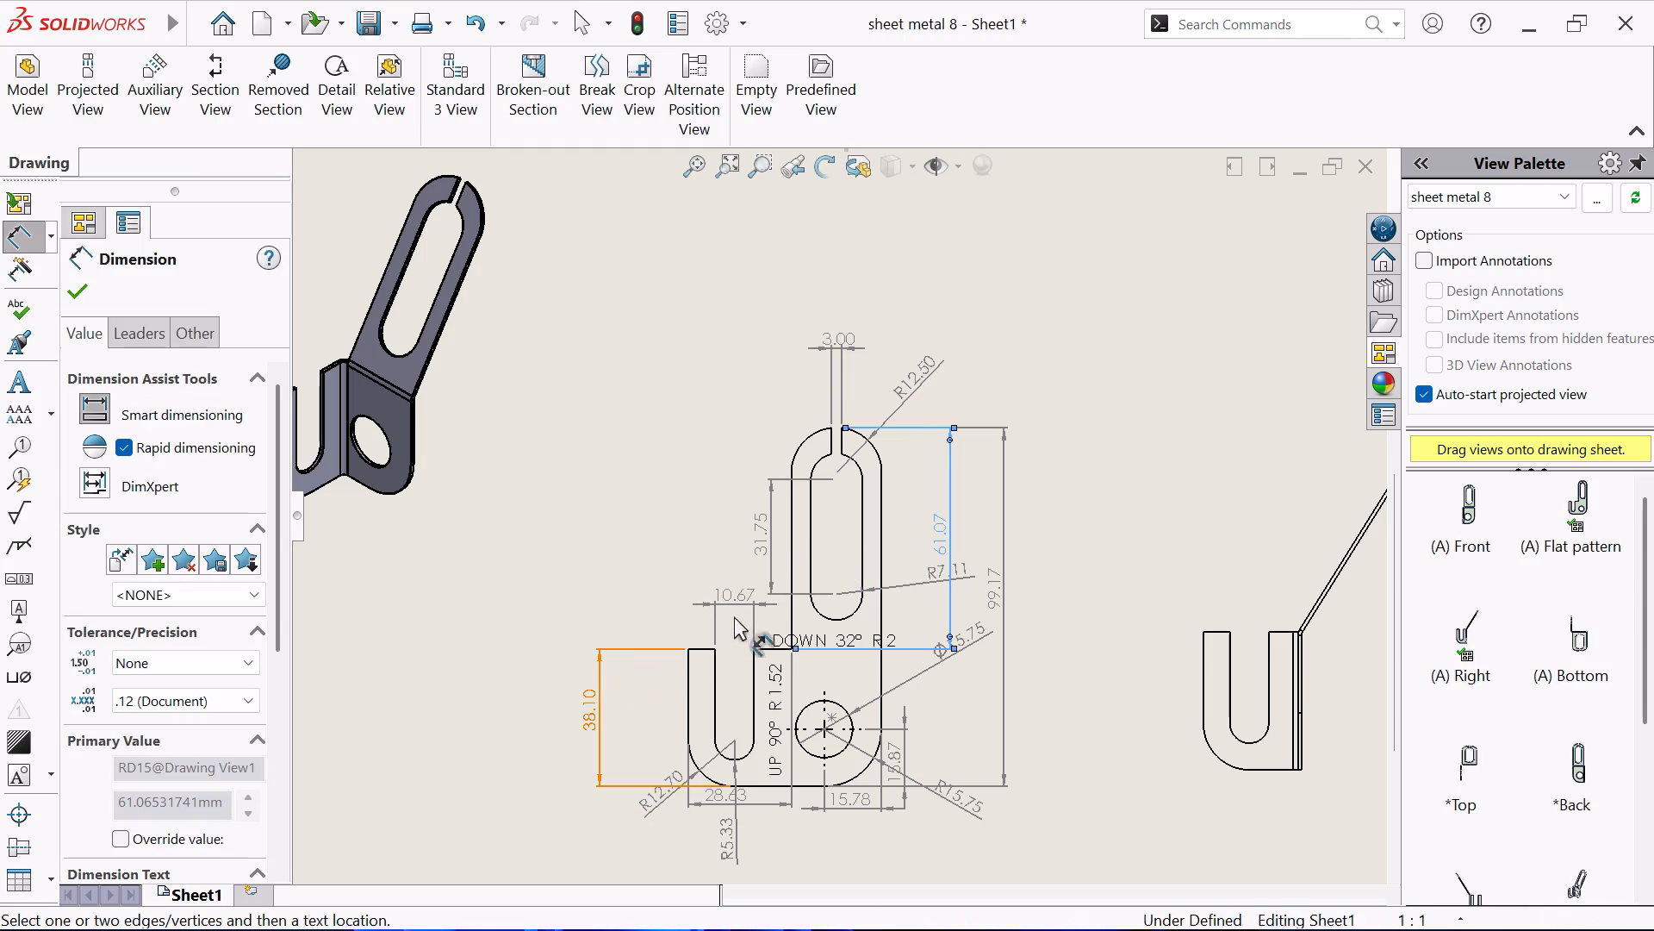
pyautogui.click(793, 526)
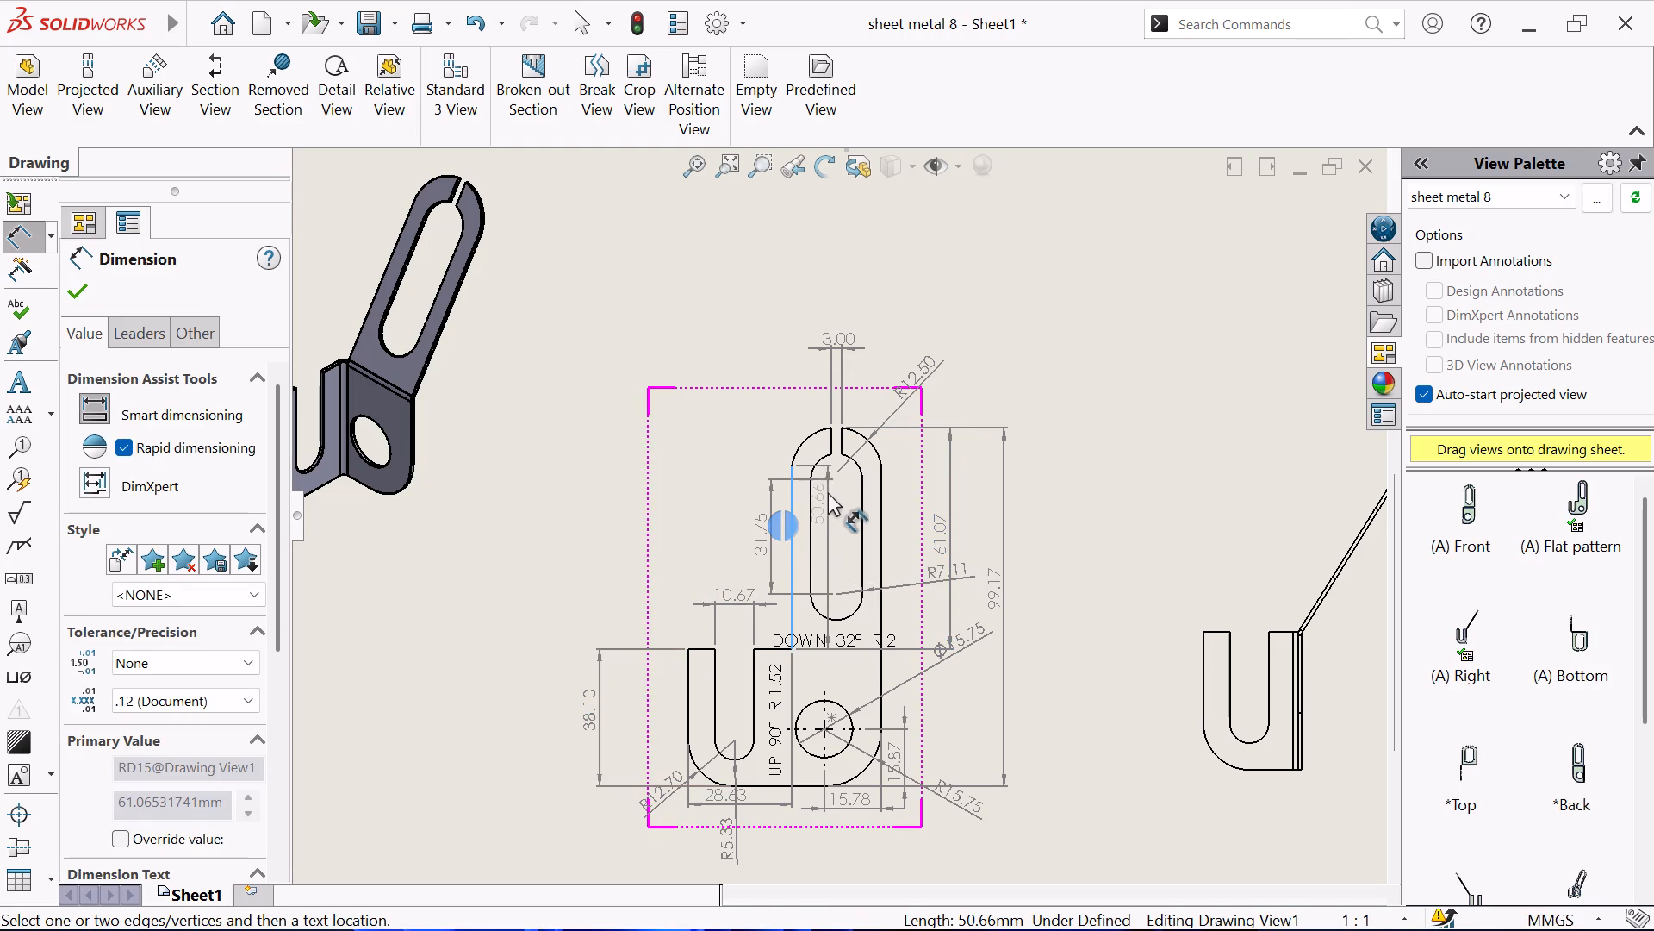
pyautogui.click(820, 459)
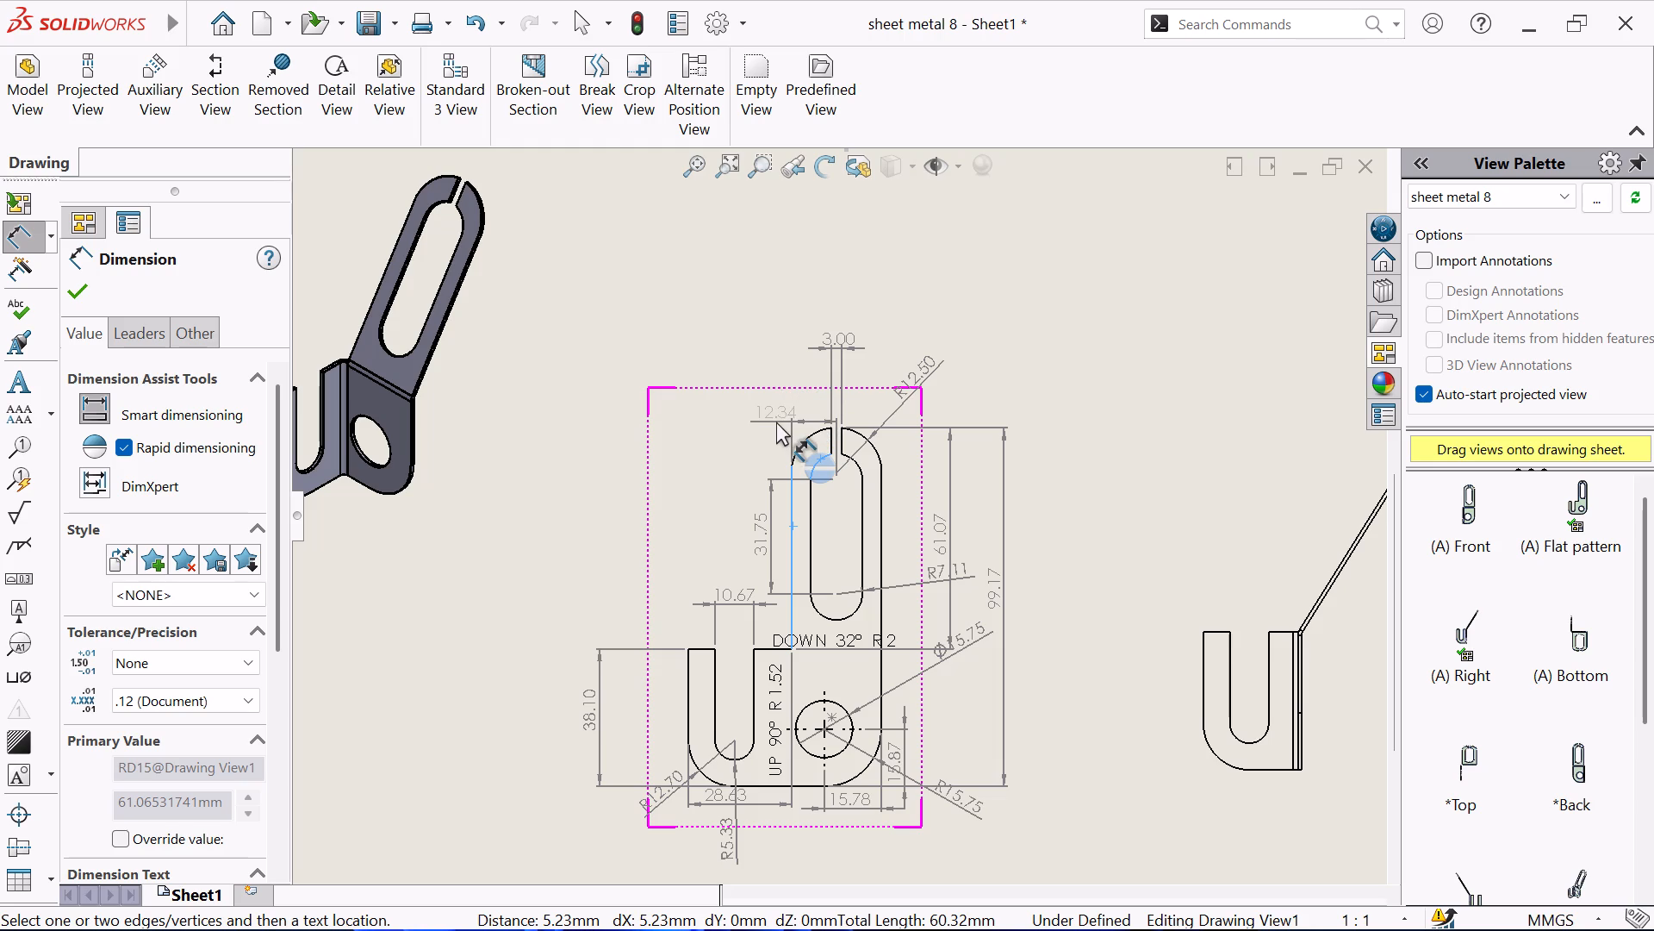
pyautogui.click(776, 422)
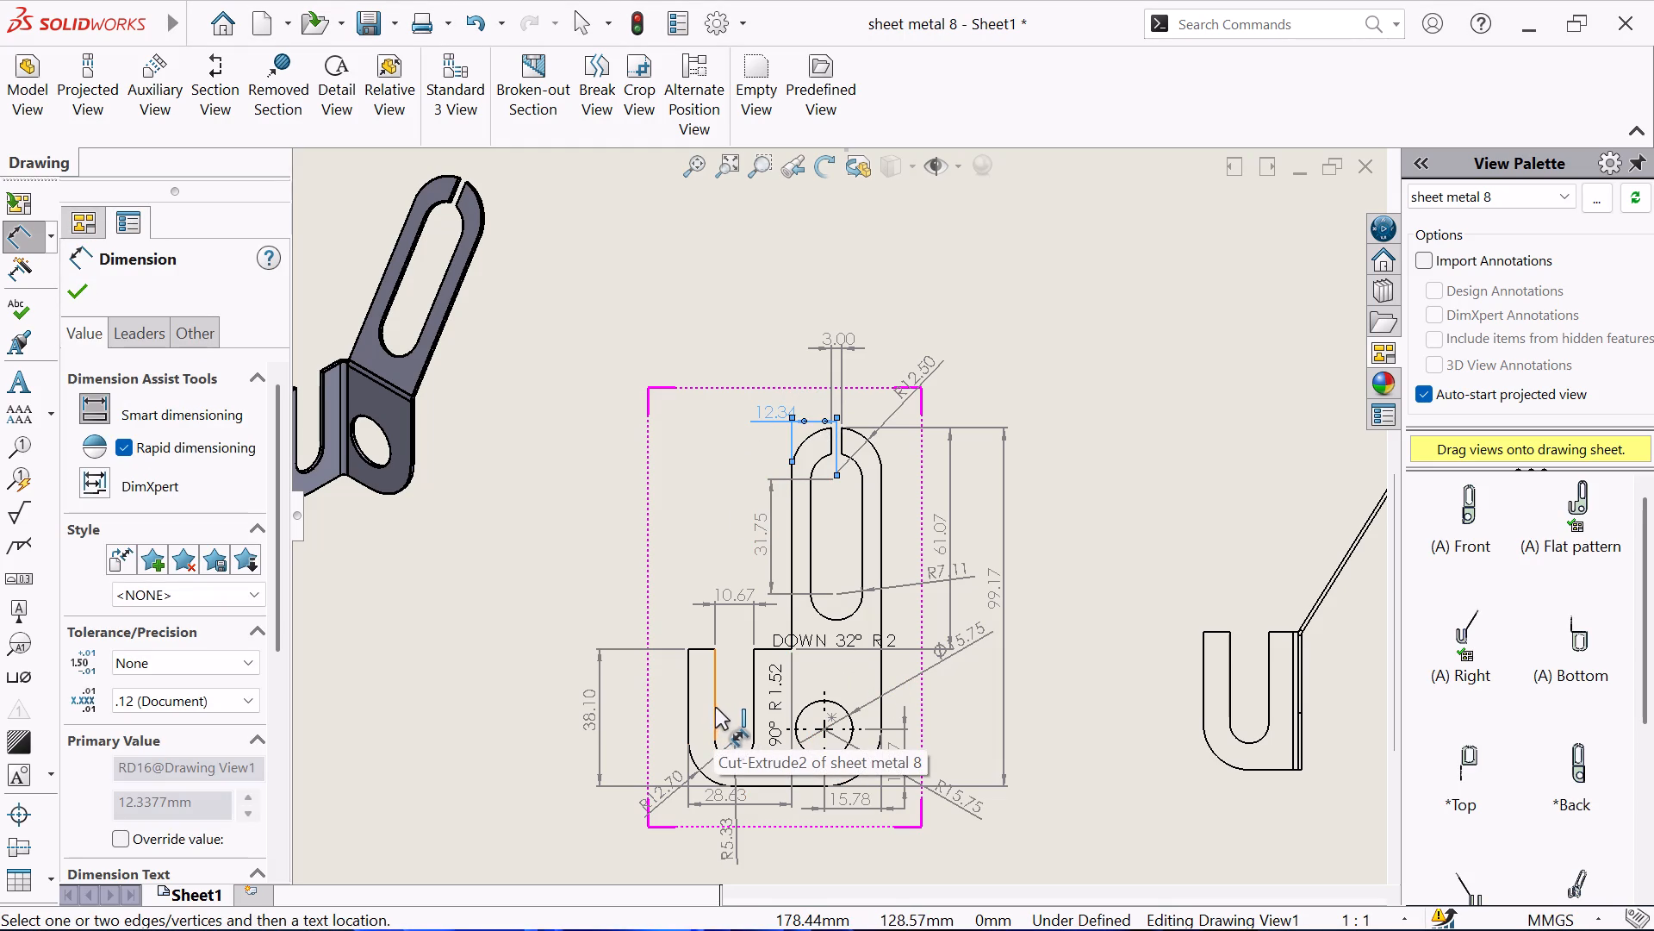
# Dimension the vertical distance from the U-slot's arc centre to the top edge of its flange.
pyautogui.click(724, 757)
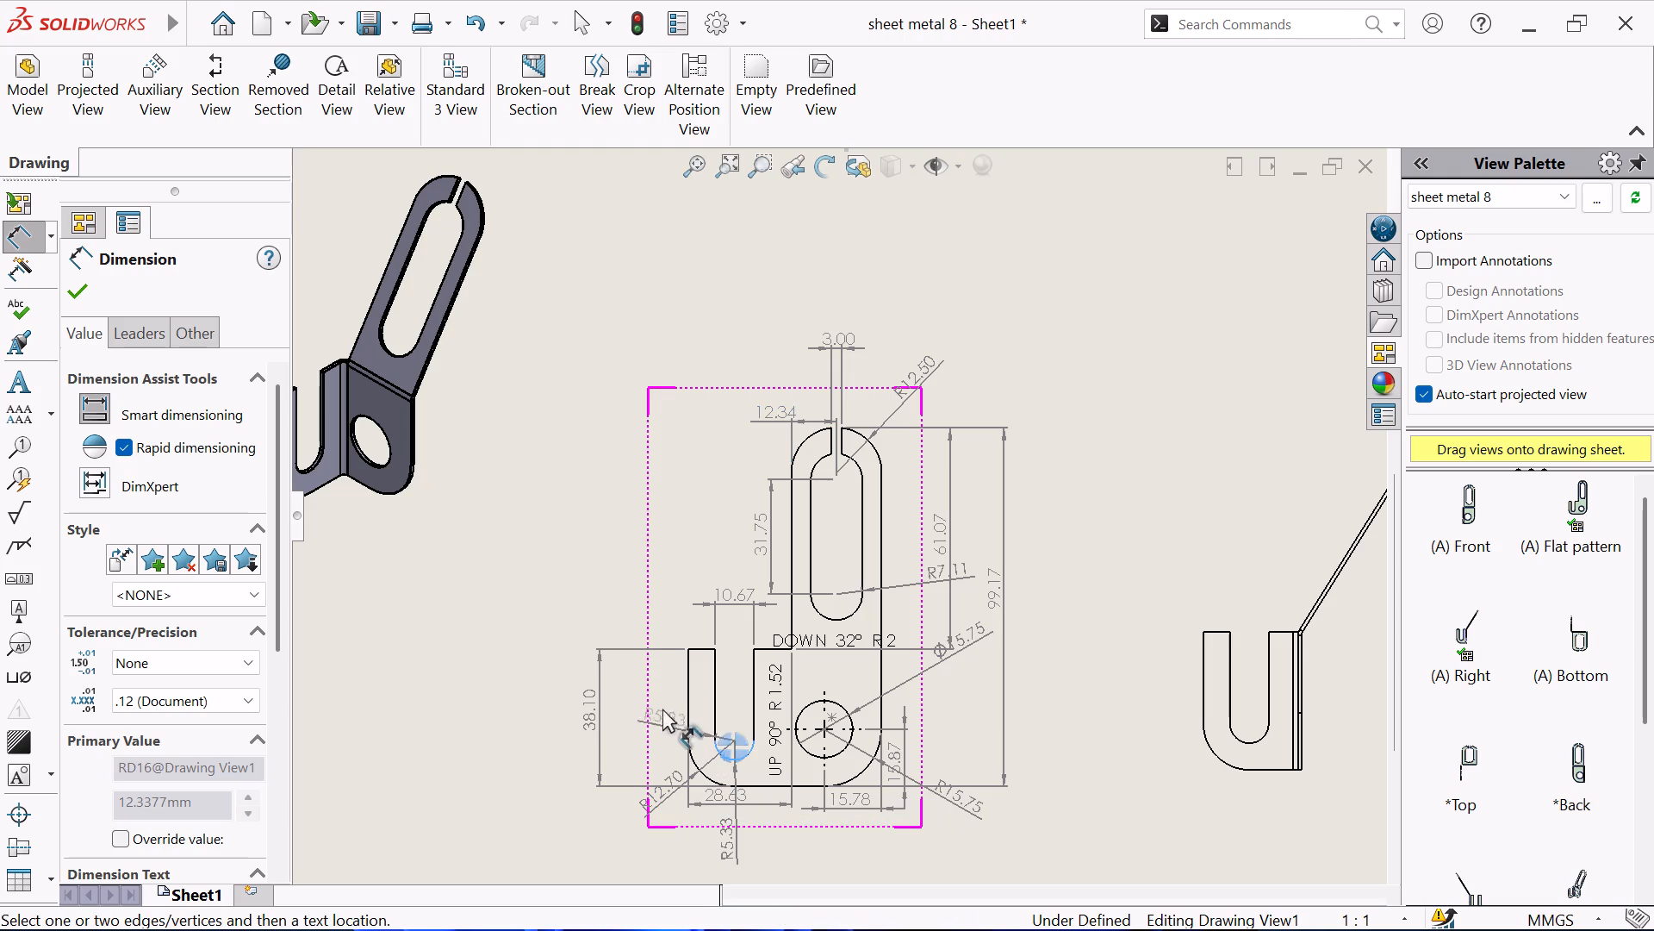
pyautogui.click(699, 648)
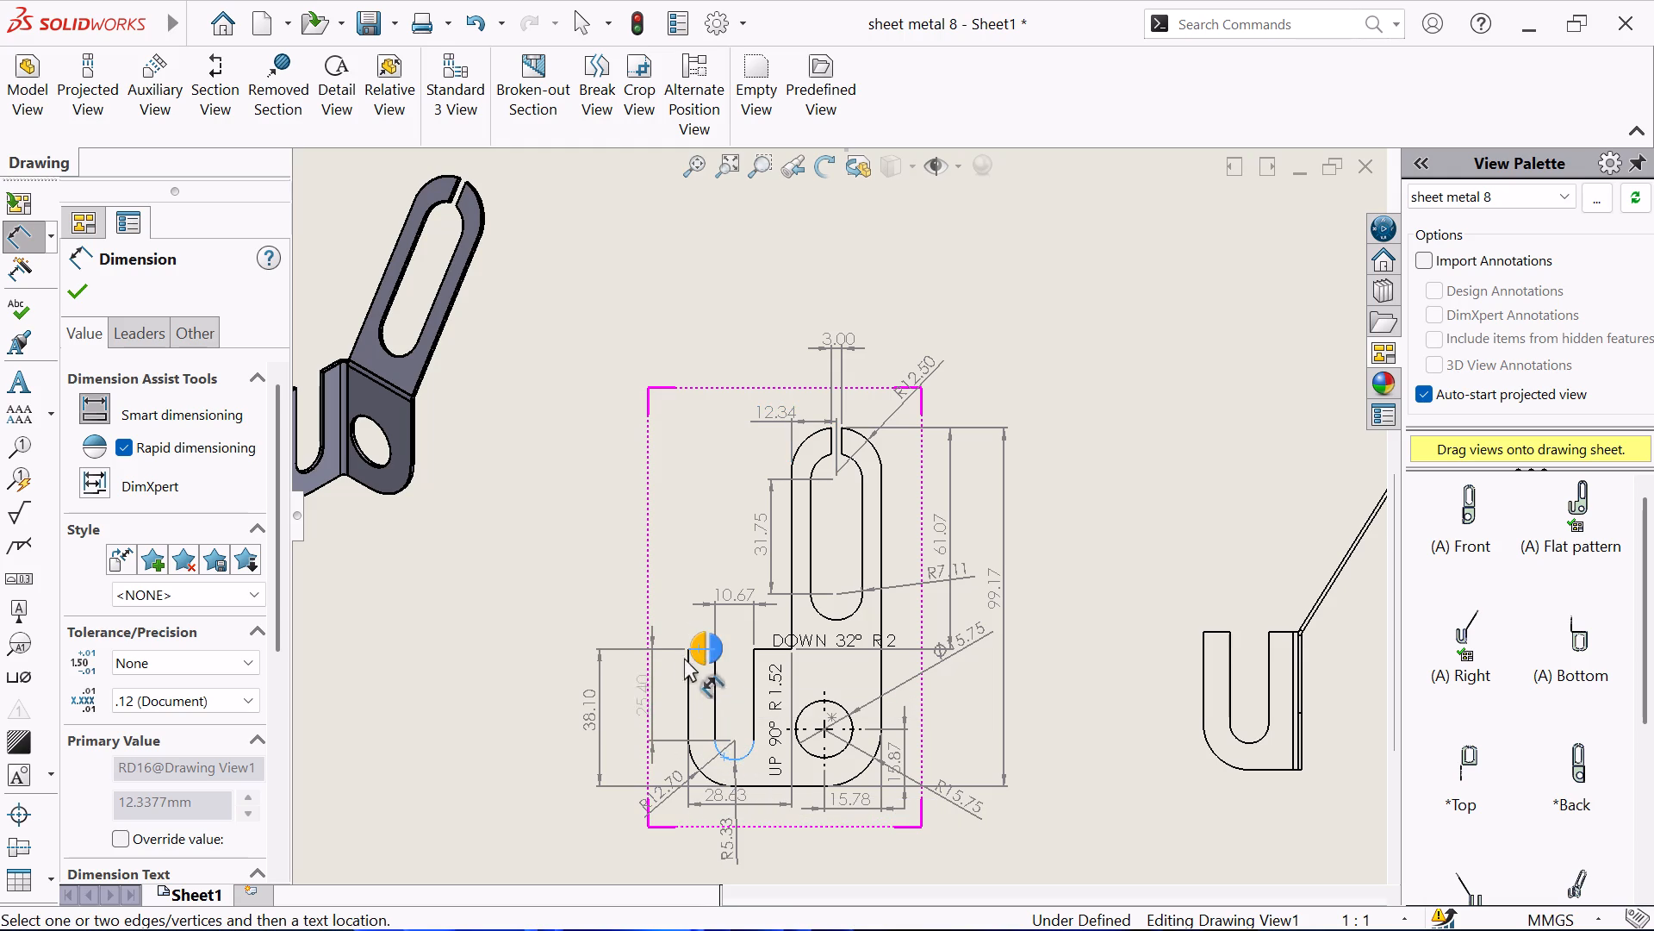
pyautogui.click(668, 681)
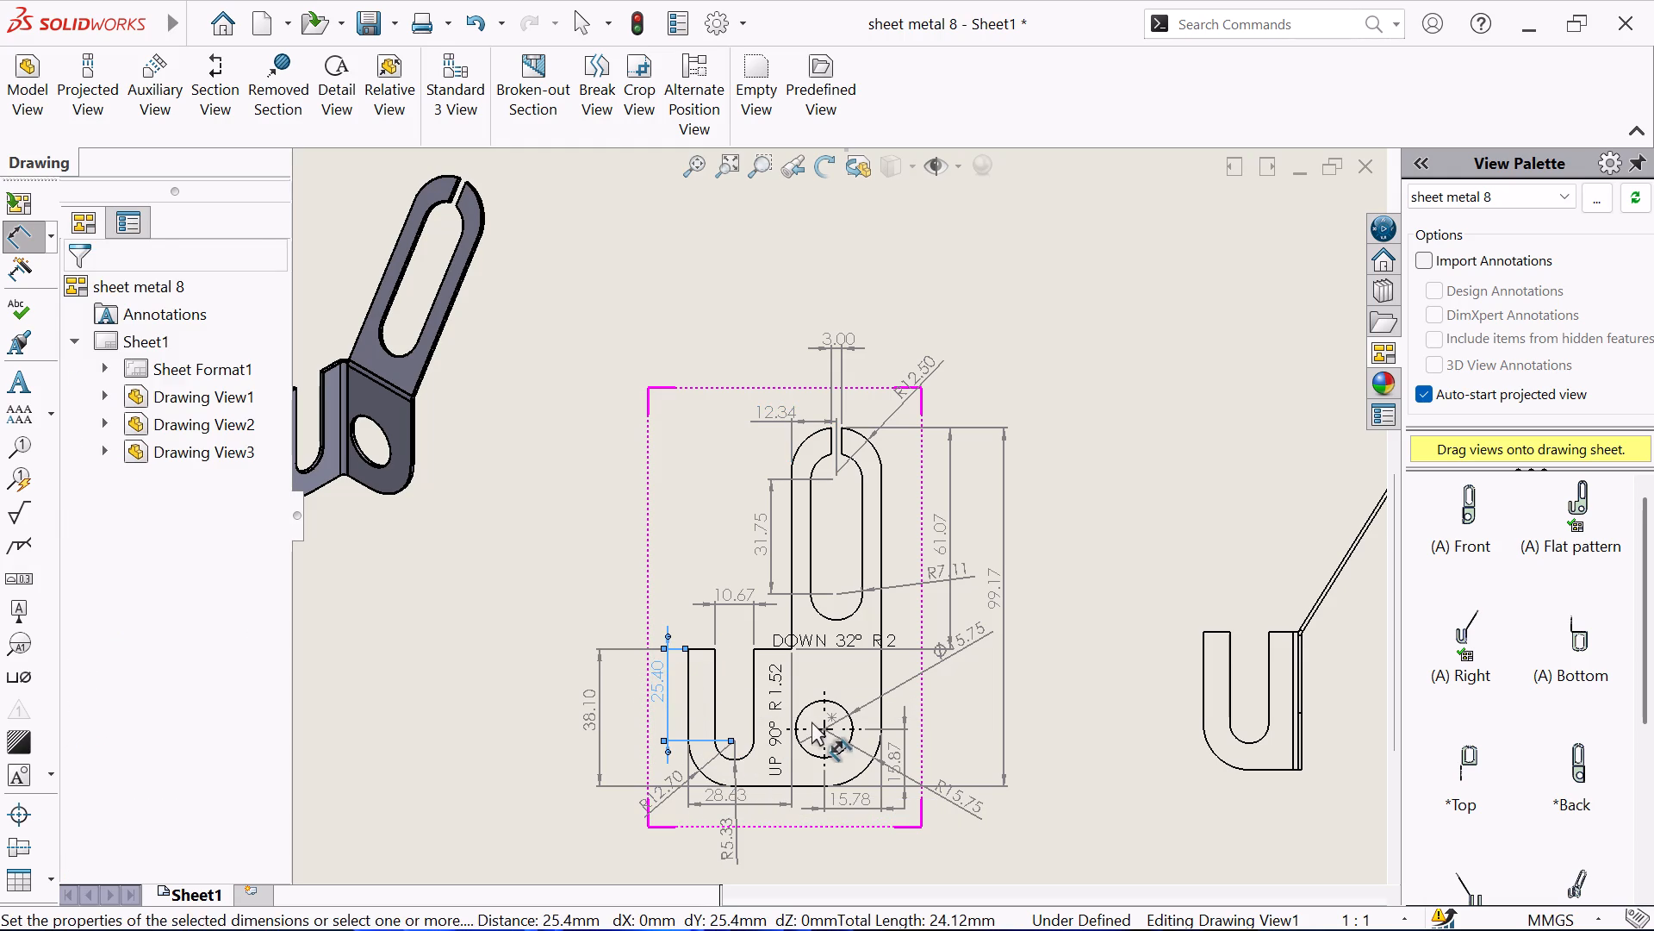
pyautogui.scroll(1, 811, 722)
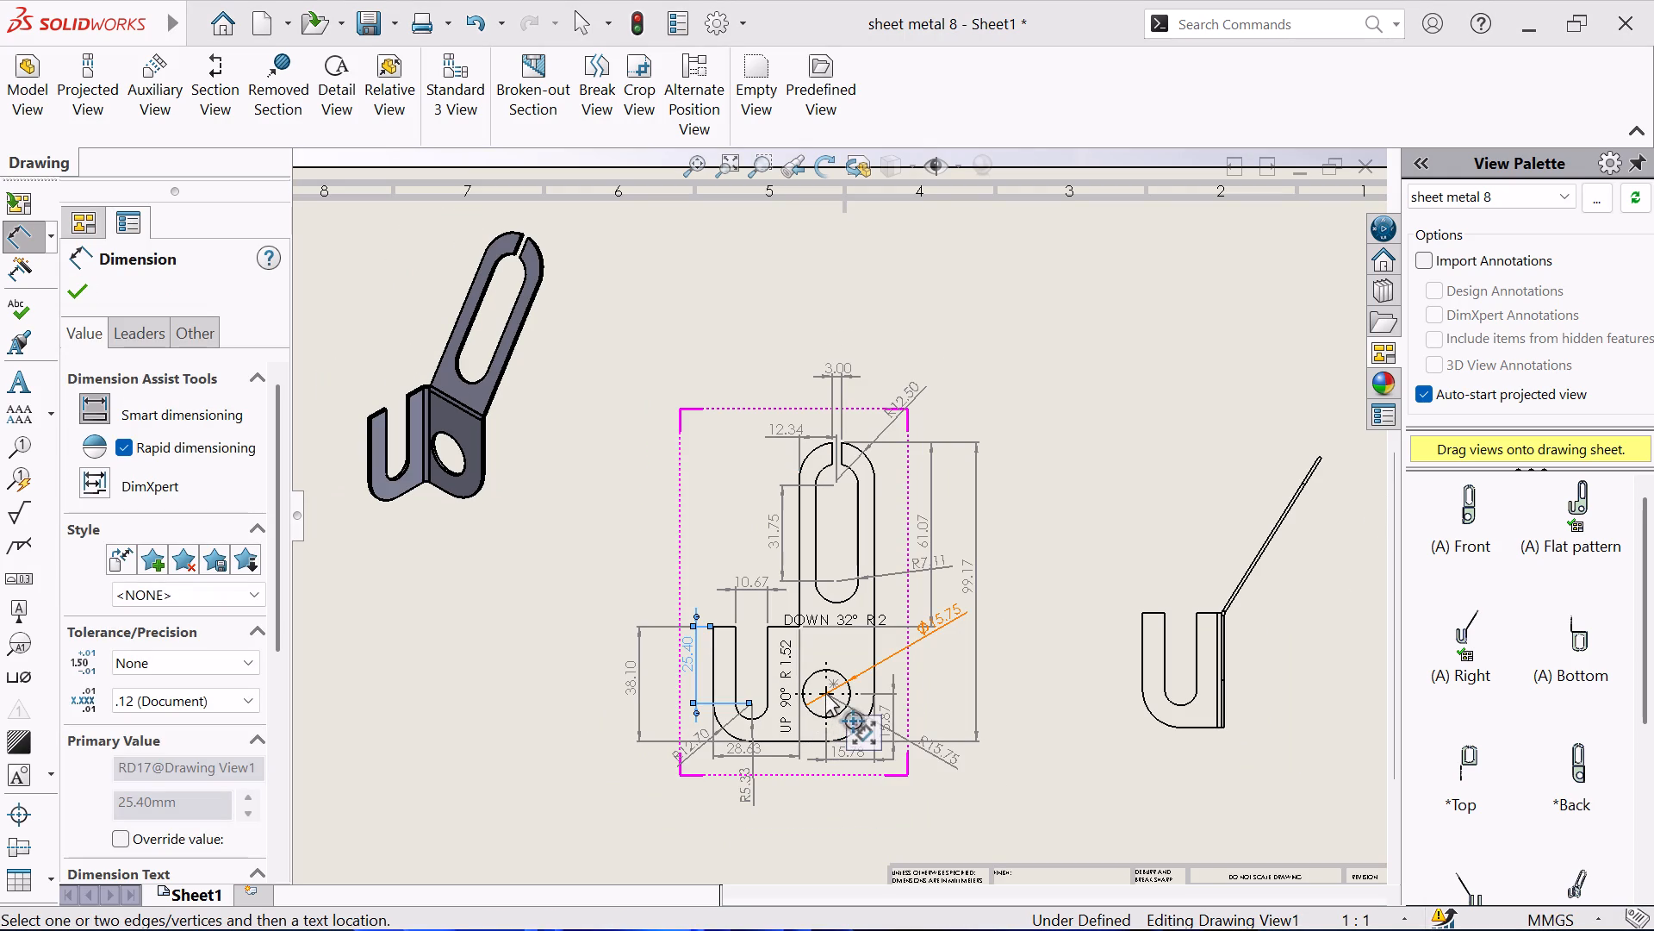
# Dimension the long-slot flange's width between its two outer vertical edges, placing it below the flat pattern.
pyautogui.scroll(-1, 811, 666)
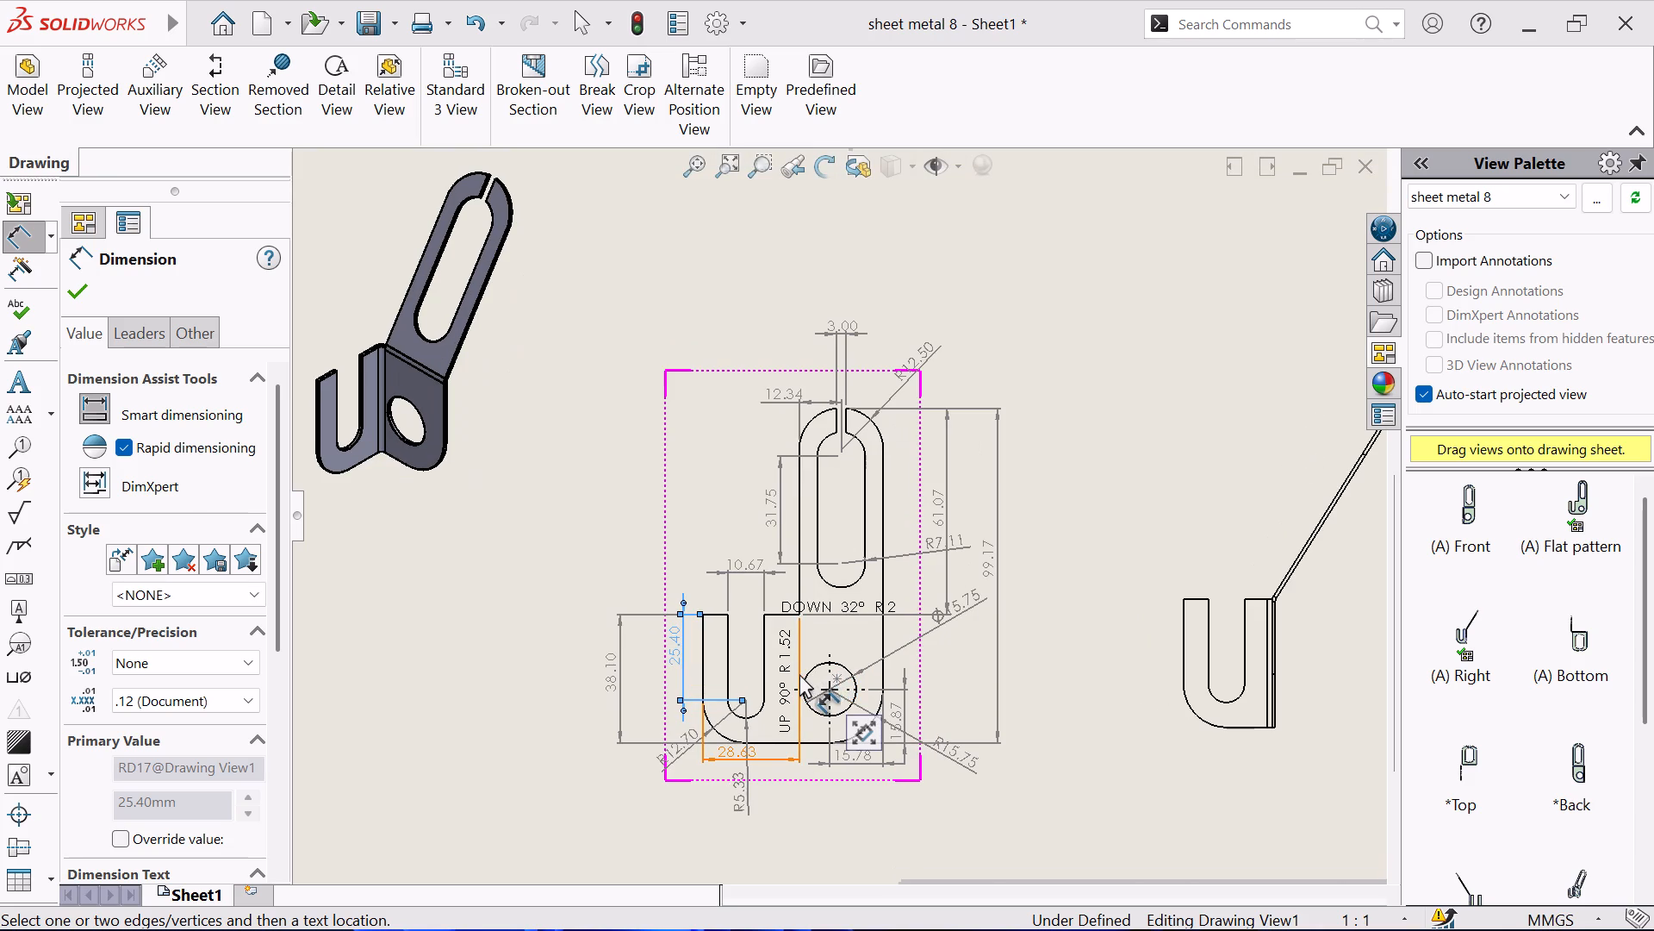
pyautogui.click(883, 642)
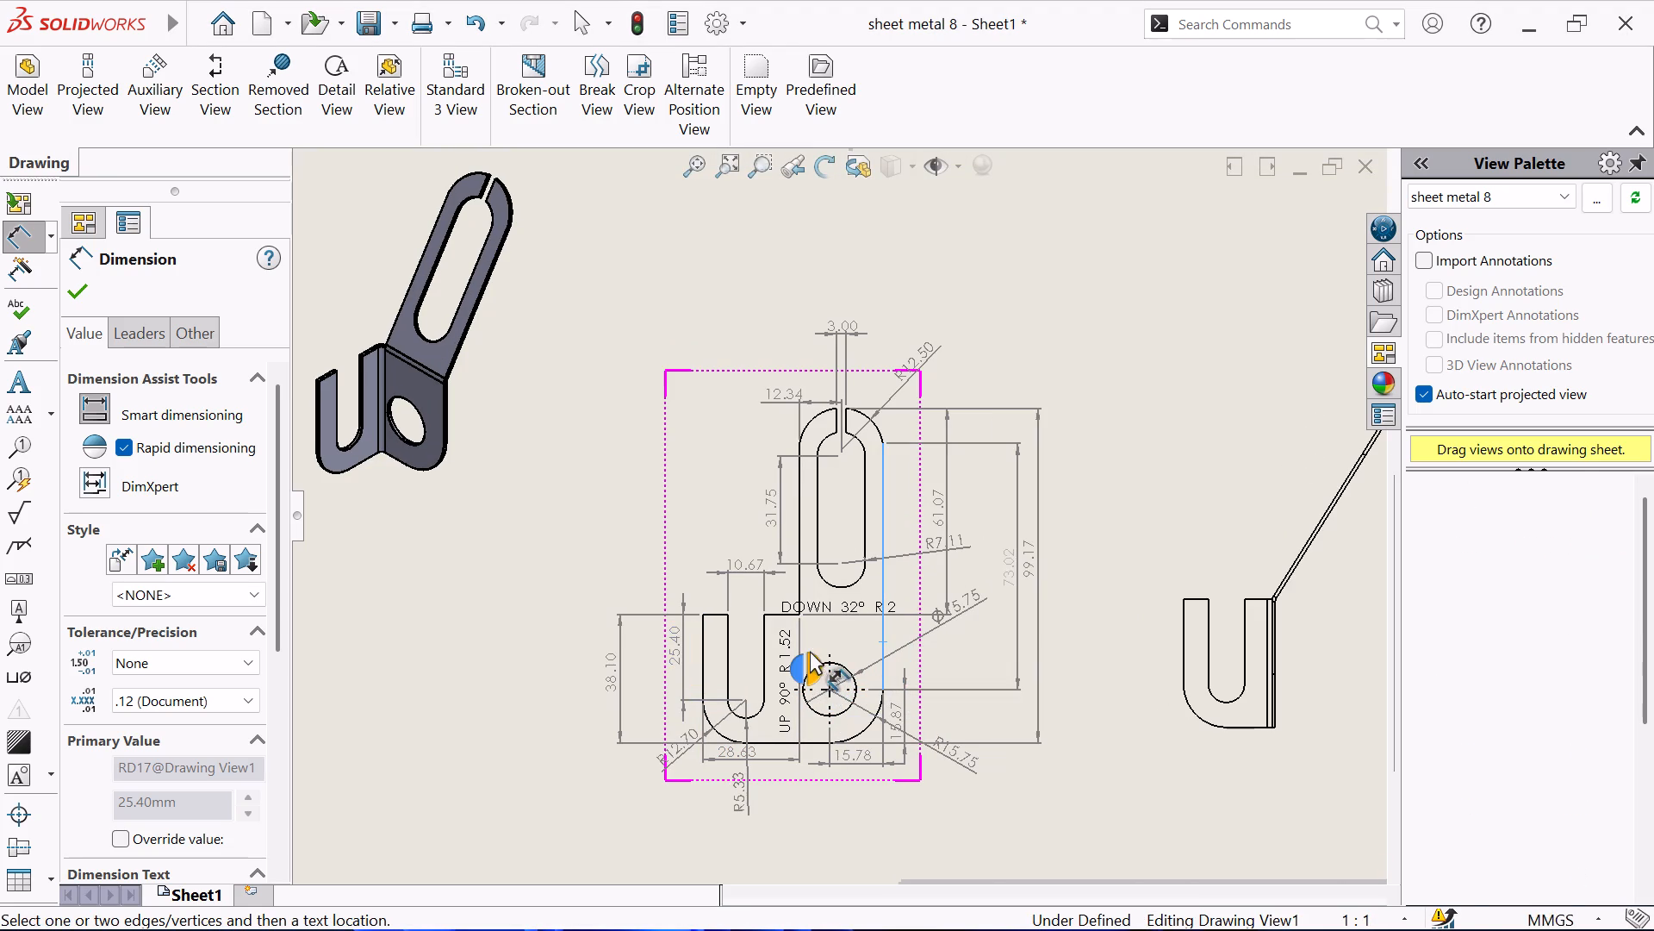
pyautogui.click(799, 589)
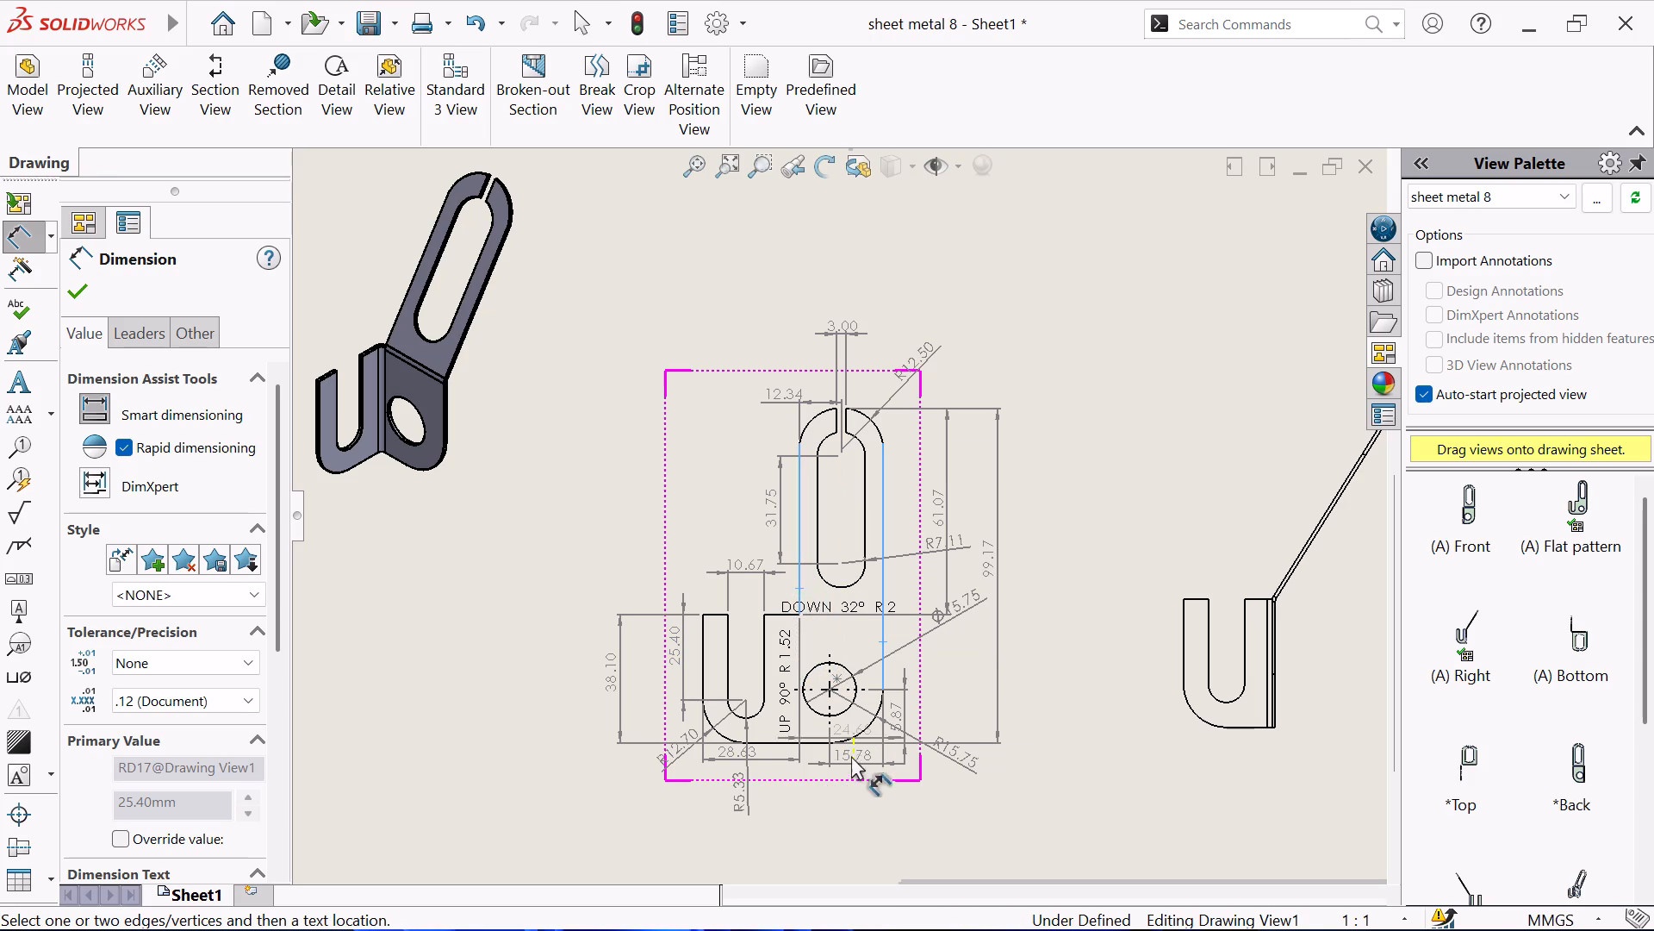
pyautogui.click(837, 809)
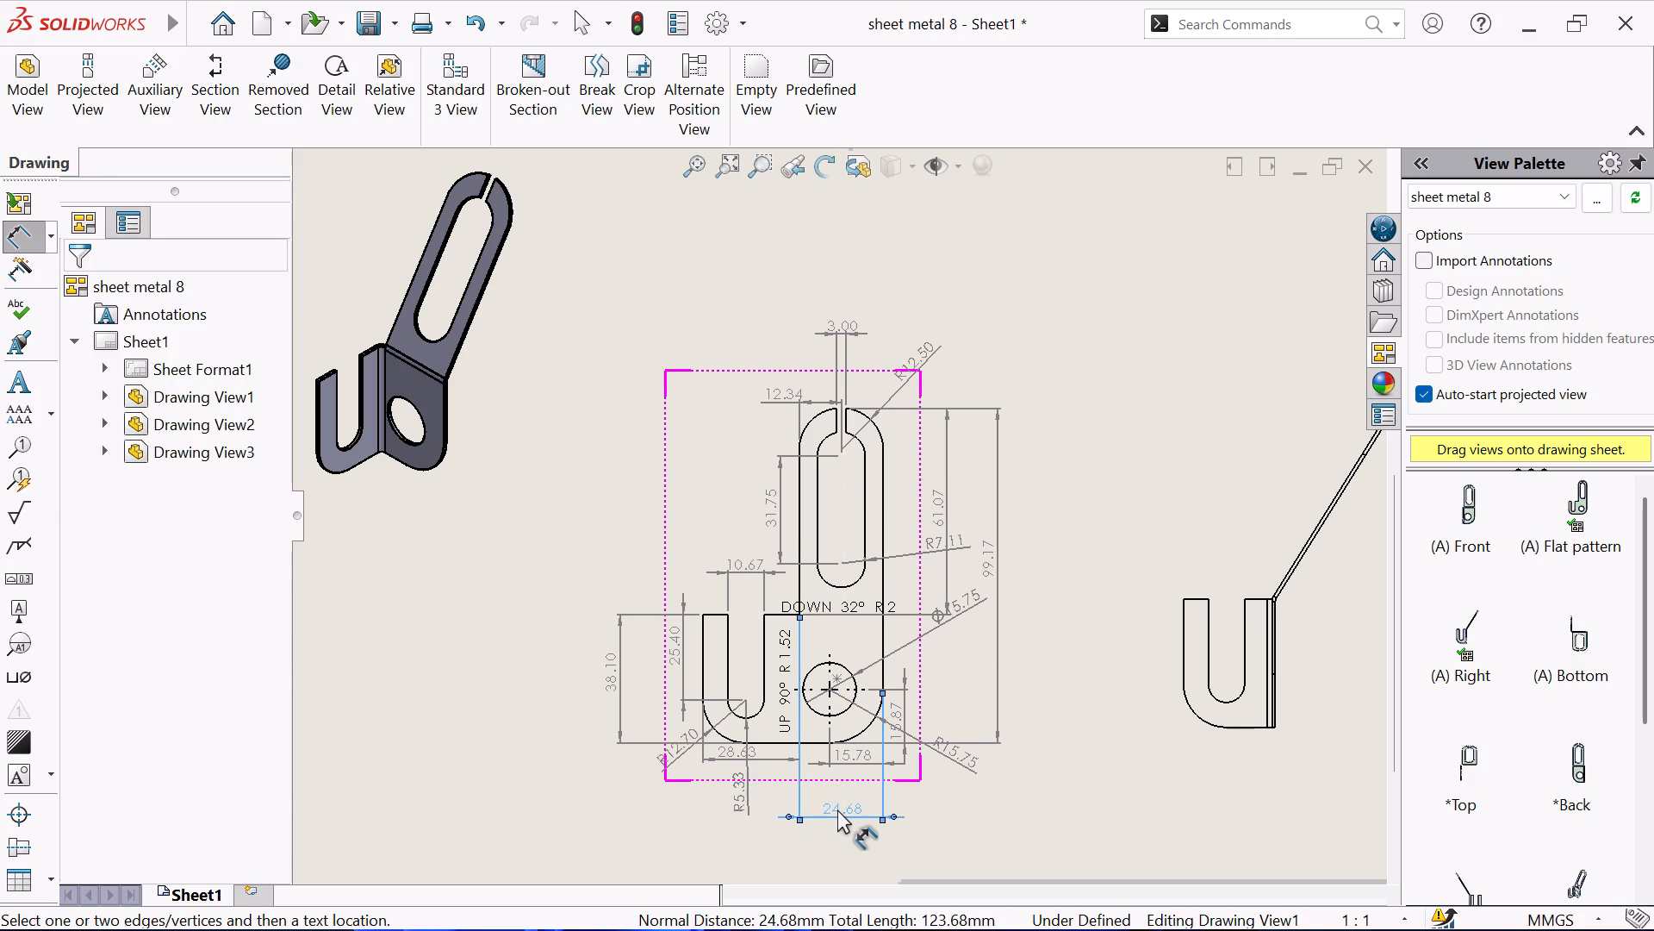
pyautogui.rightClick(530, 512)
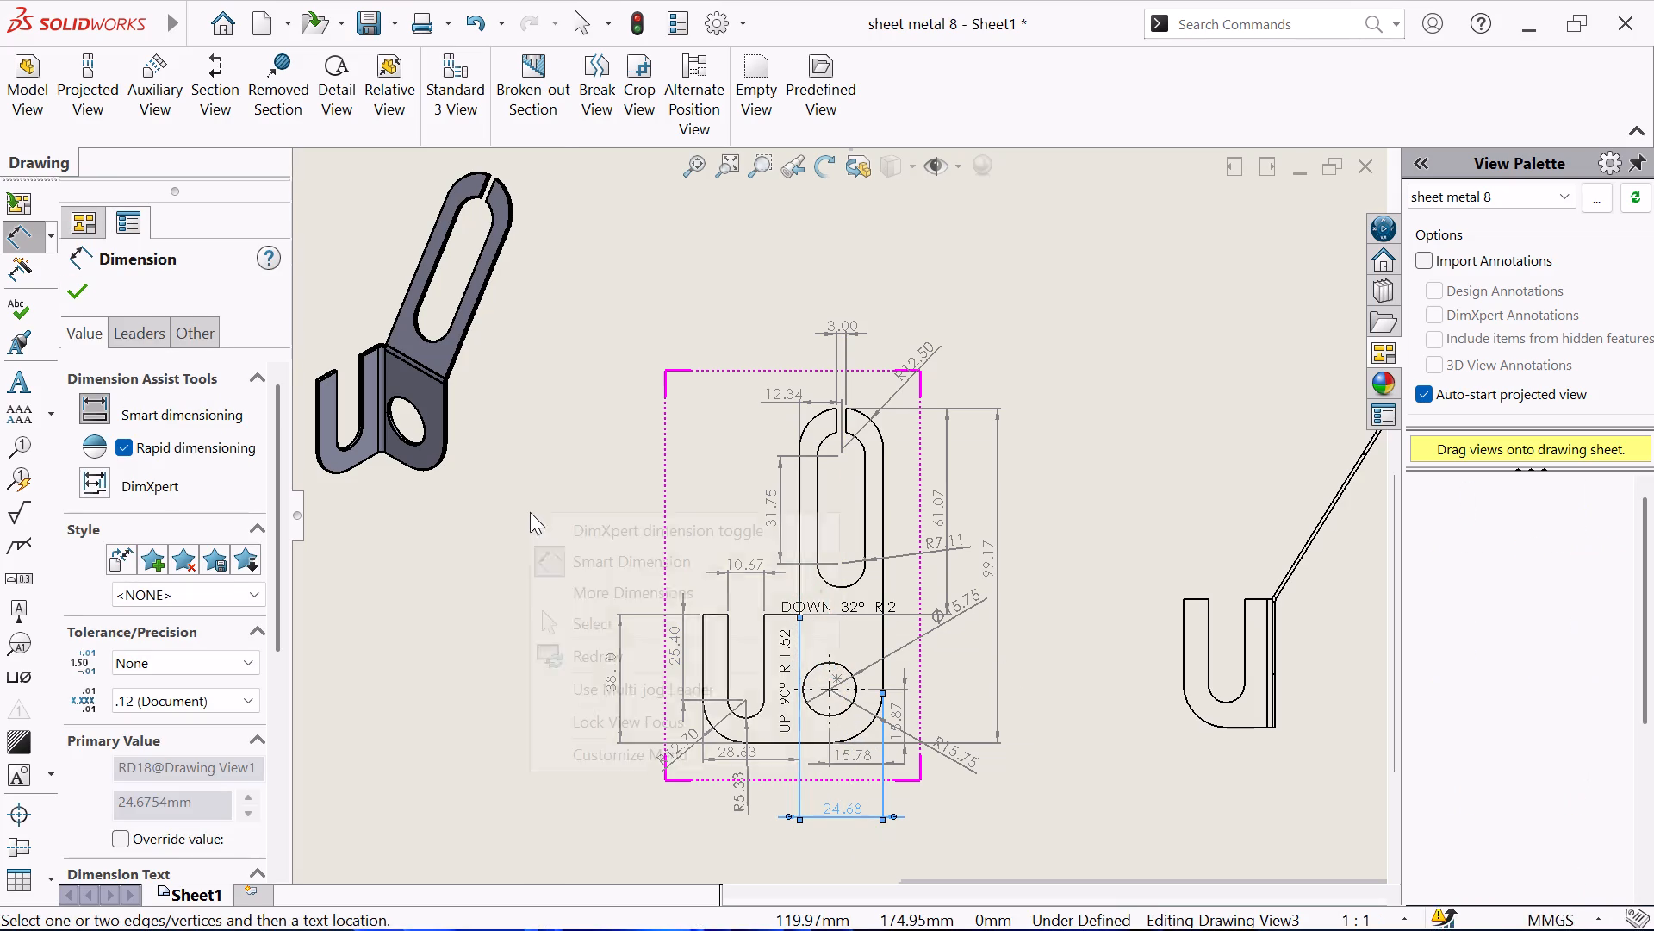
pyautogui.click(619, 617)
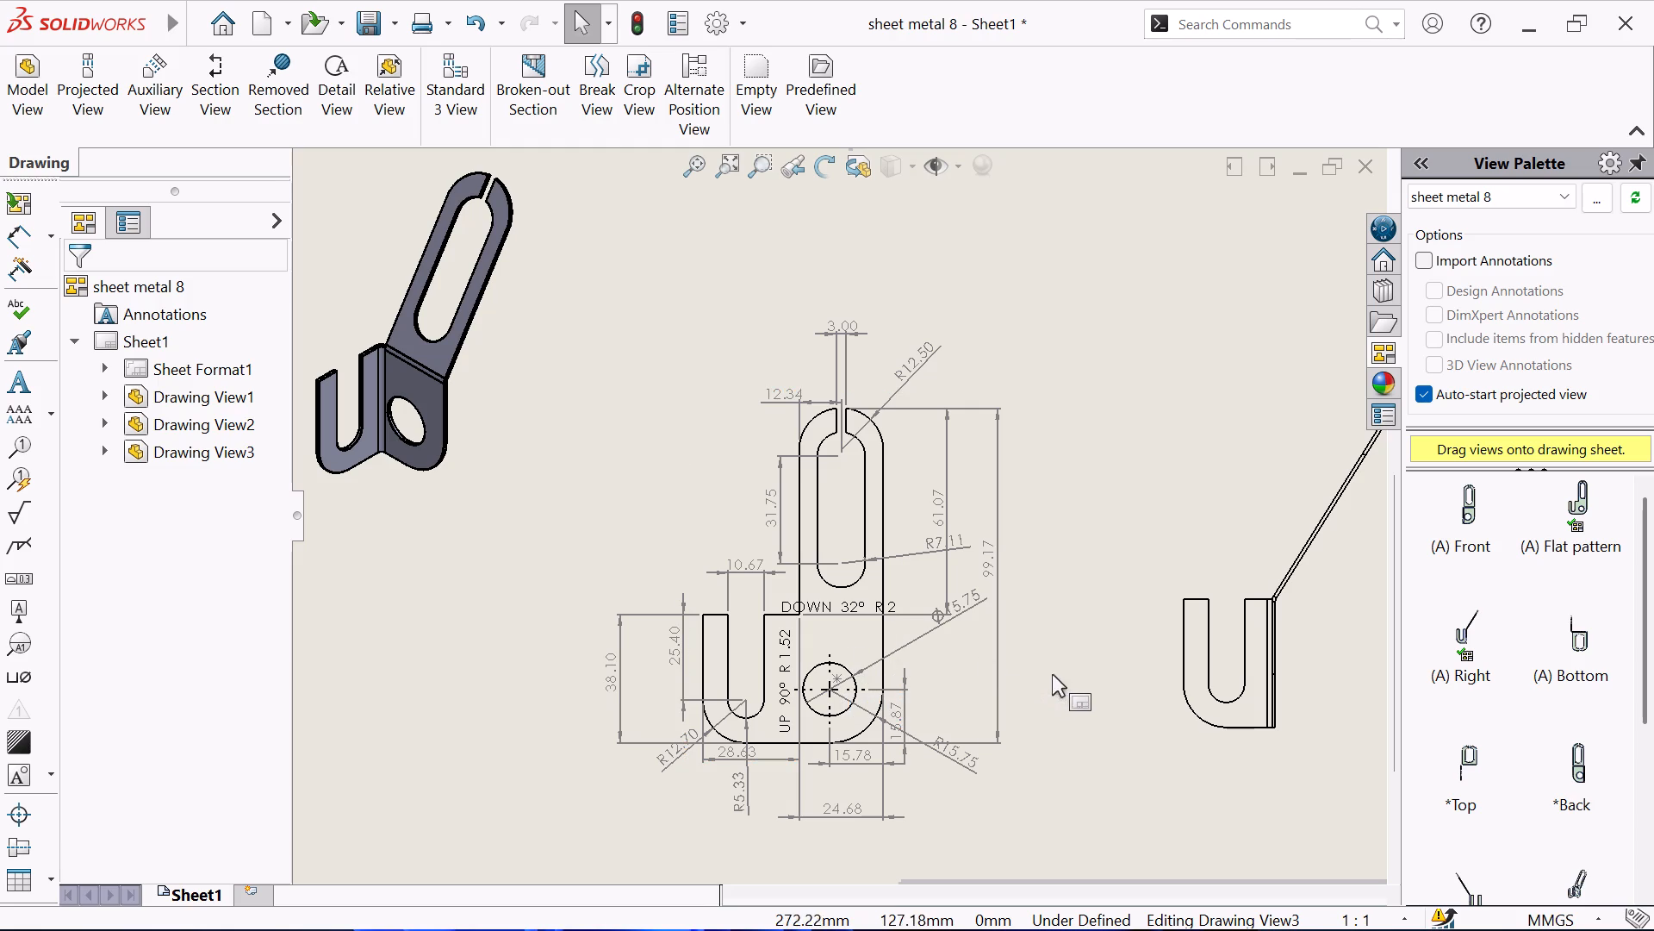
# Dimension the sheet thickness at the bottom of the vertical leg in the right view.
pyautogui.scroll(1, 1286, 699)
pyautogui.scroll(-4, 1227, 650)
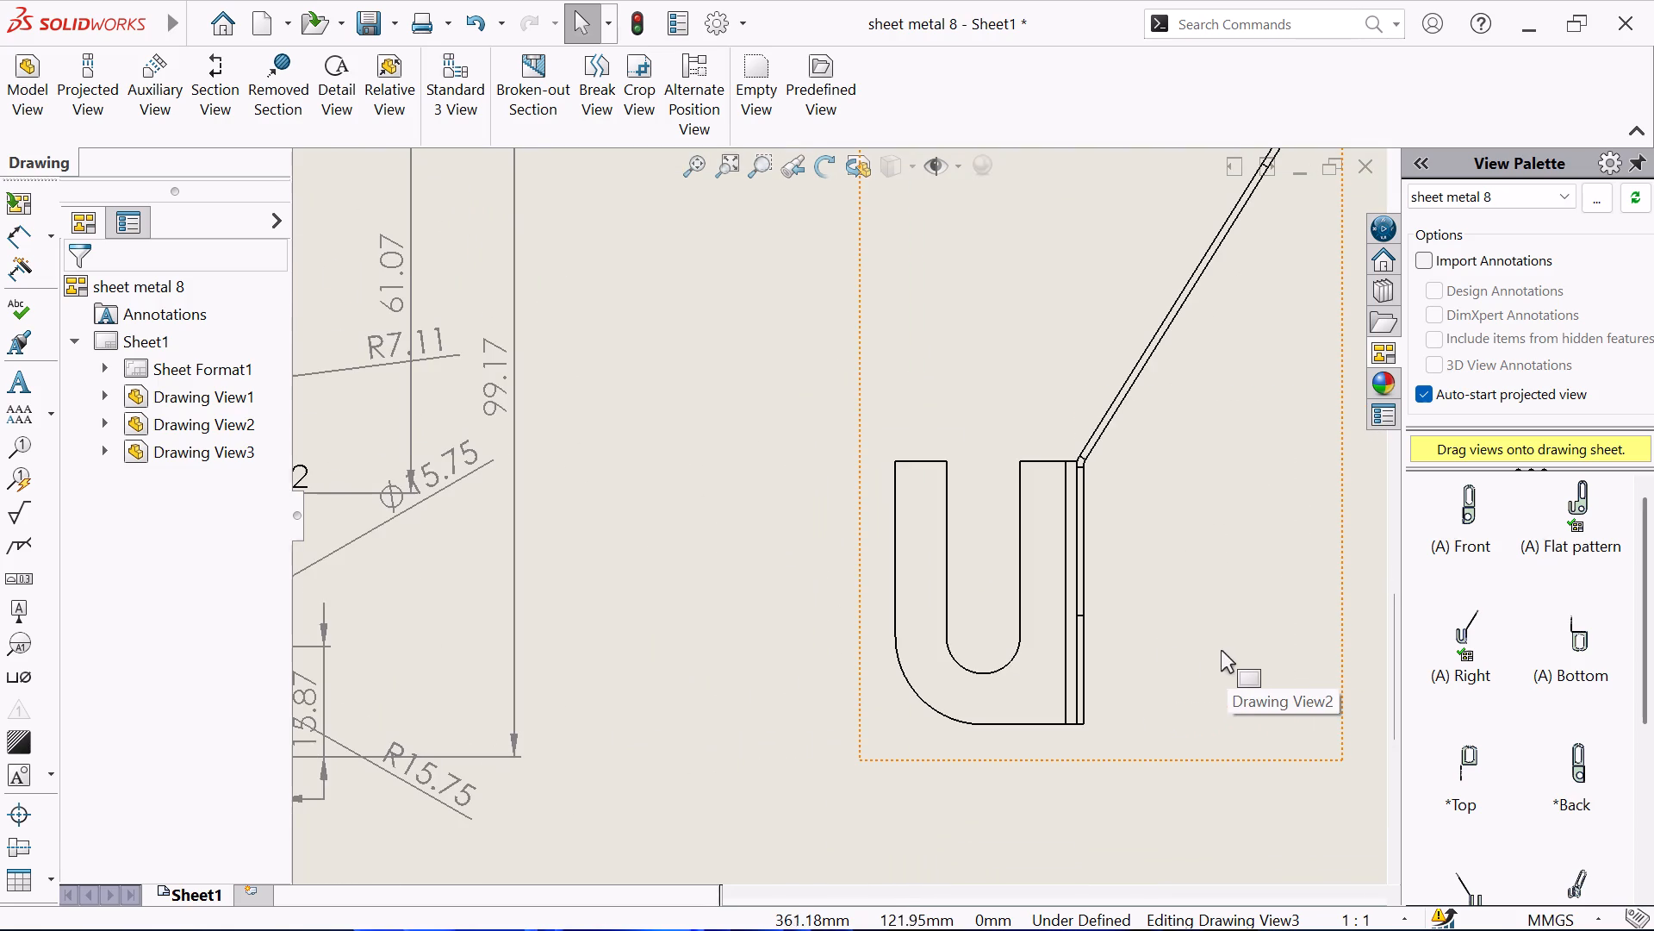
pyautogui.scroll(-1, 1134, 637)
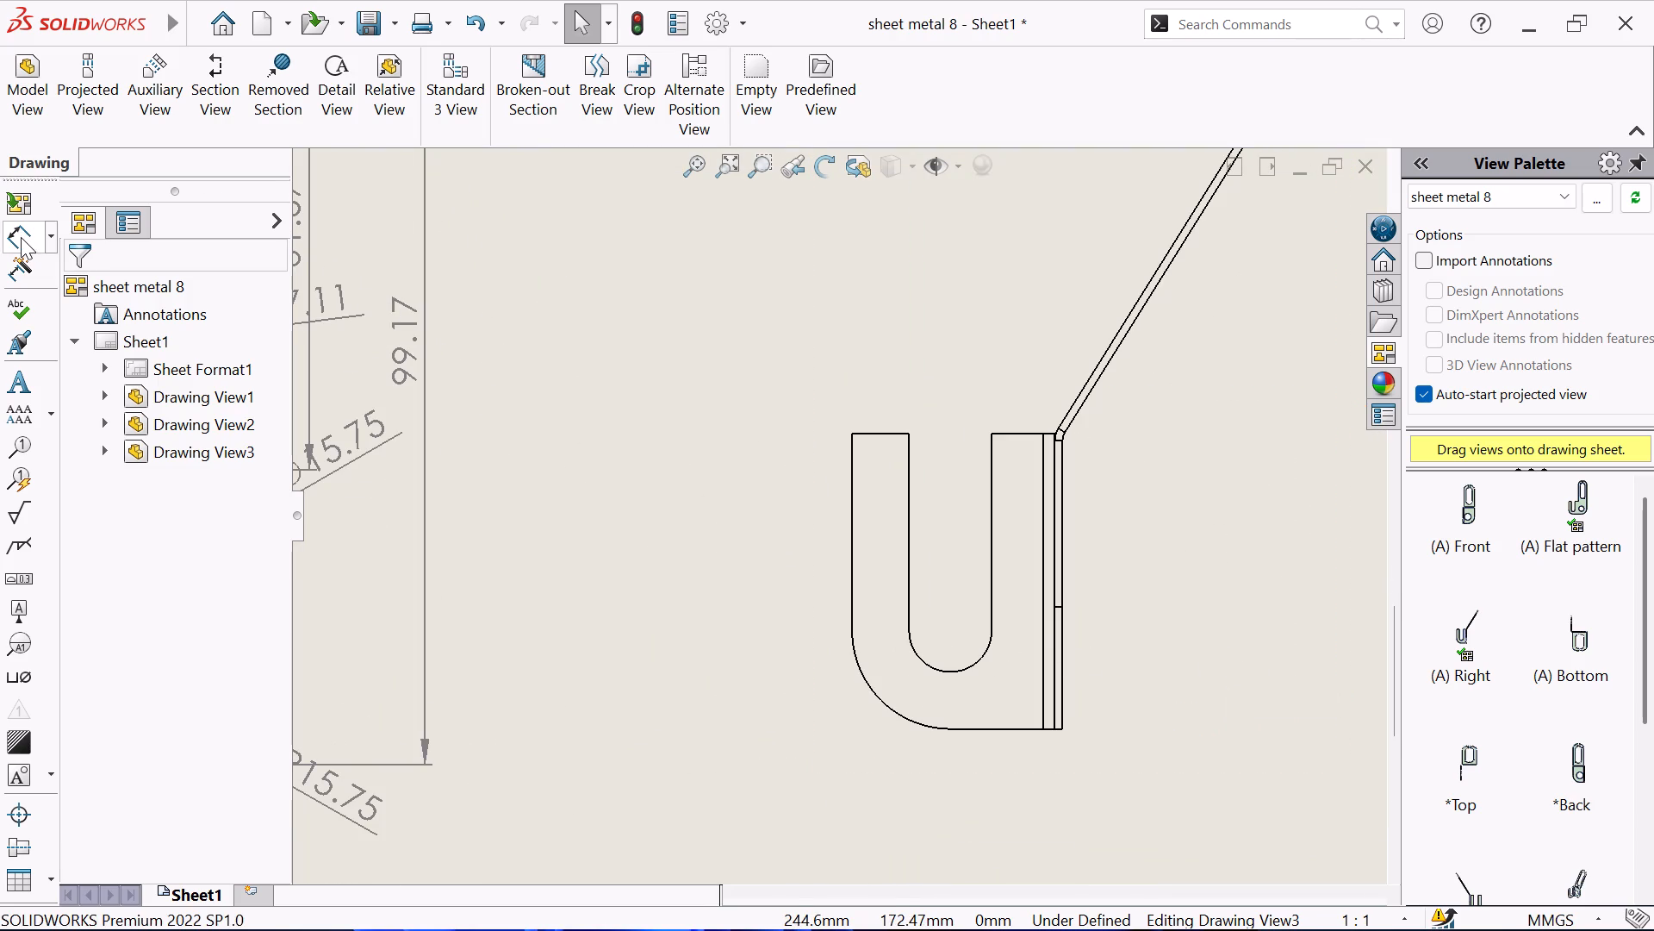
pyautogui.click(18, 234)
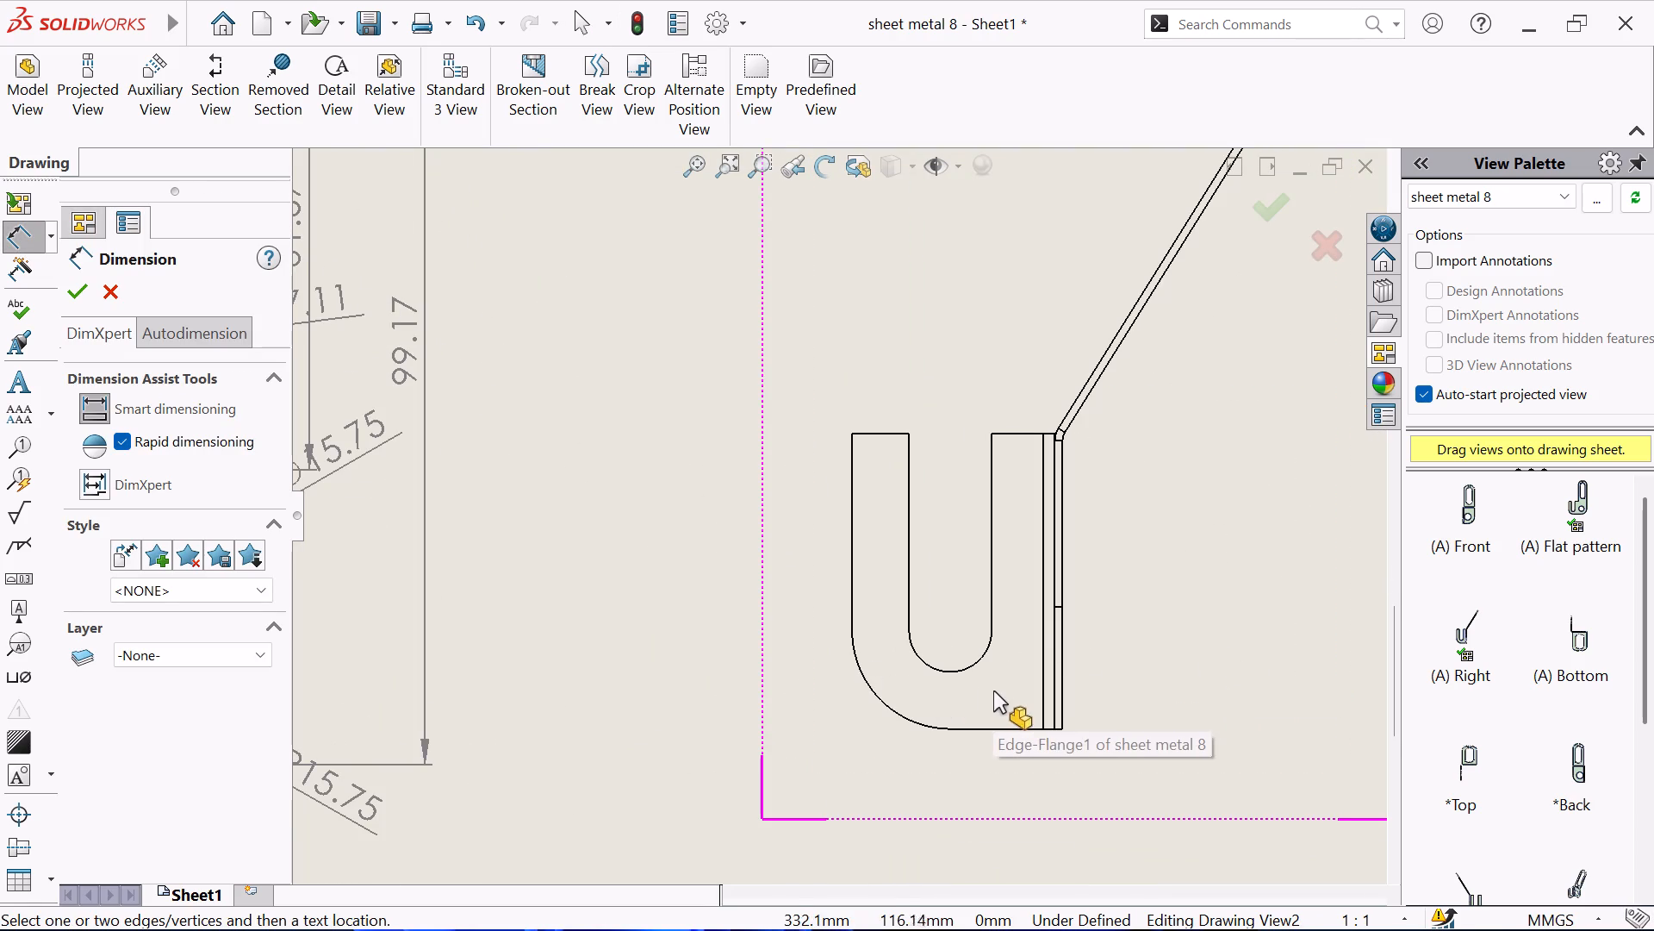
pyautogui.click(1063, 710)
pyautogui.click(1054, 720)
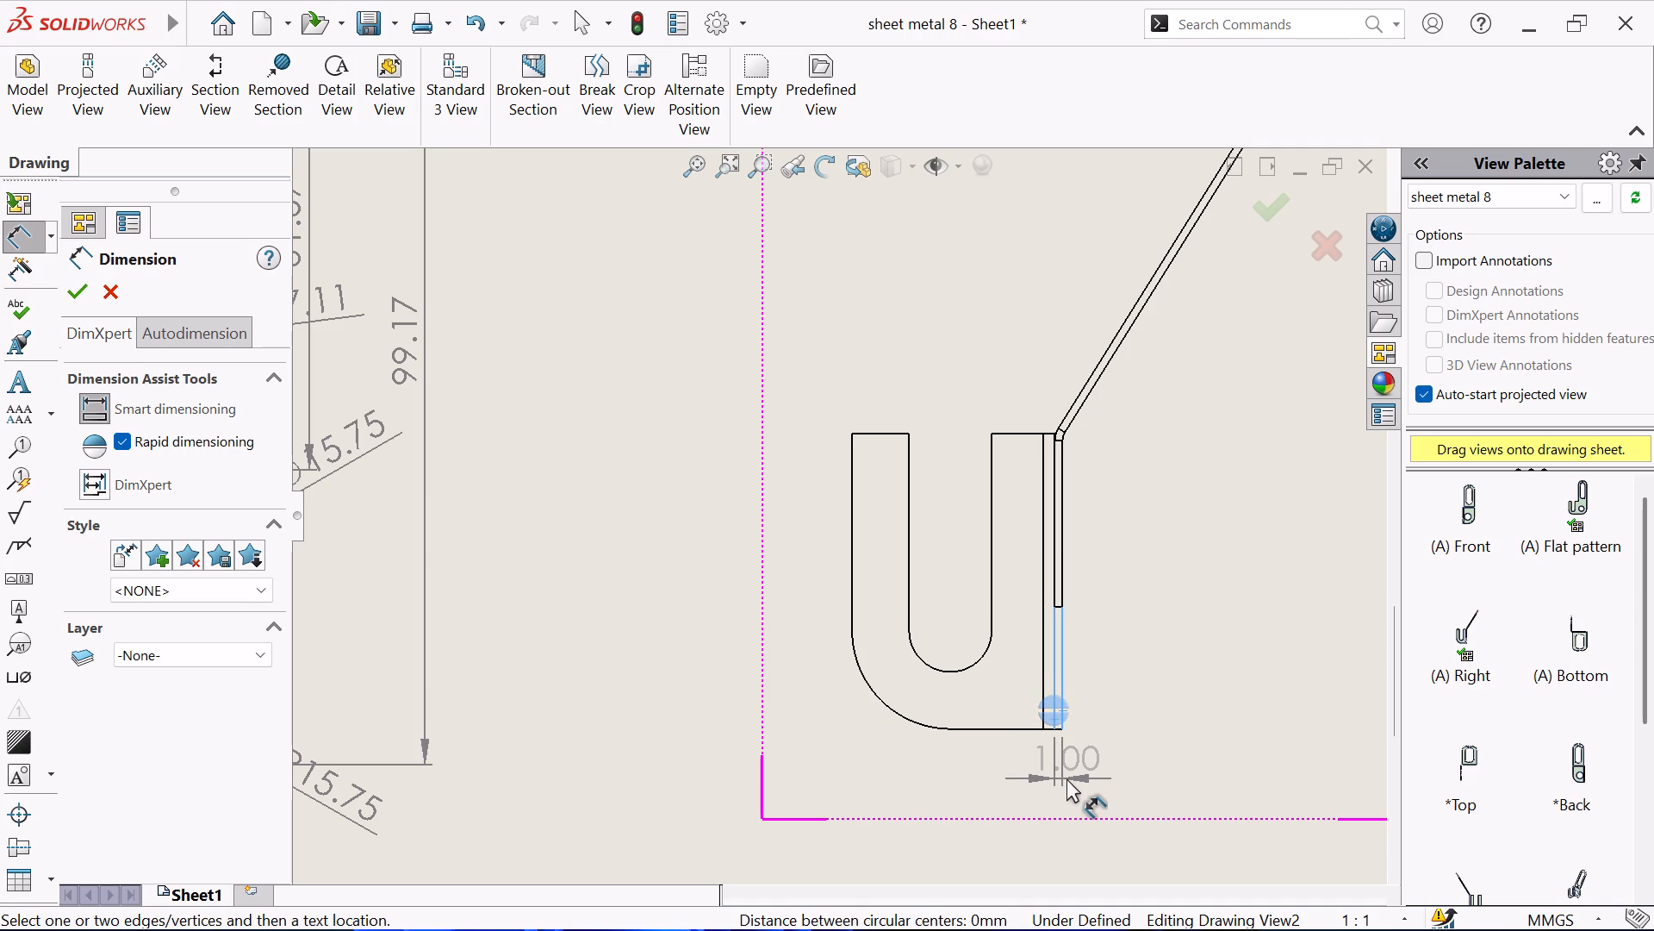
pyautogui.click(1066, 778)
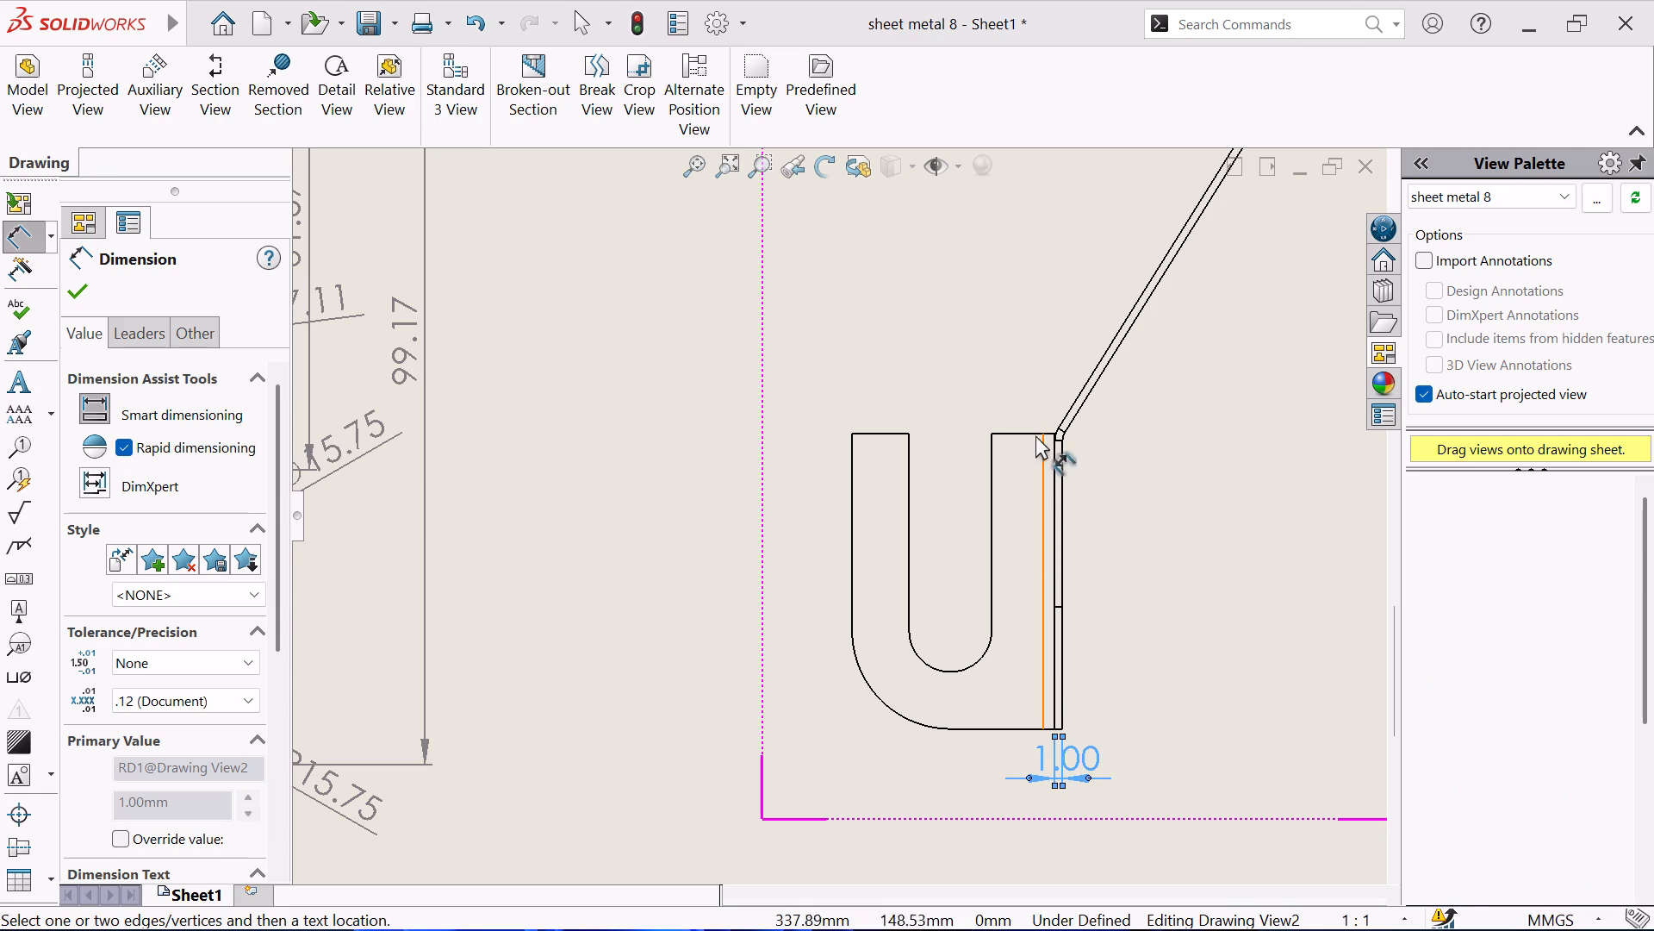
# Dimension the angle between the vertical leg and the inclined flange in the right view, placing it above the flange, and finish dimensioning.
pyautogui.scroll(2, 1035, 434)
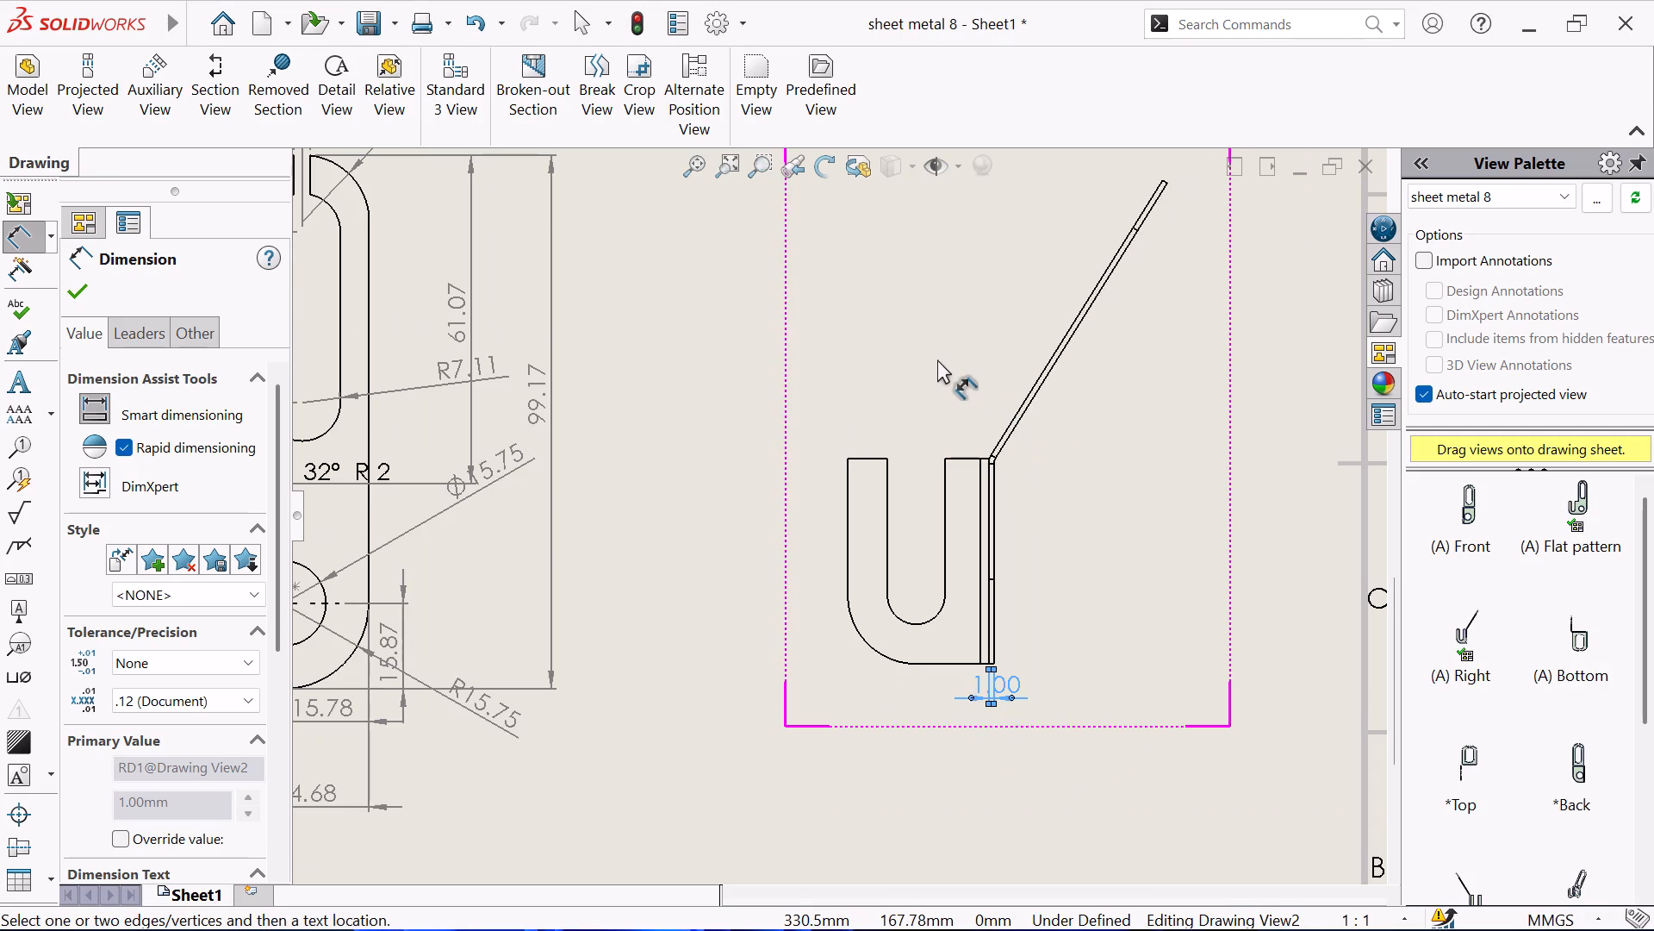
pyautogui.scroll(-1, 937, 359)
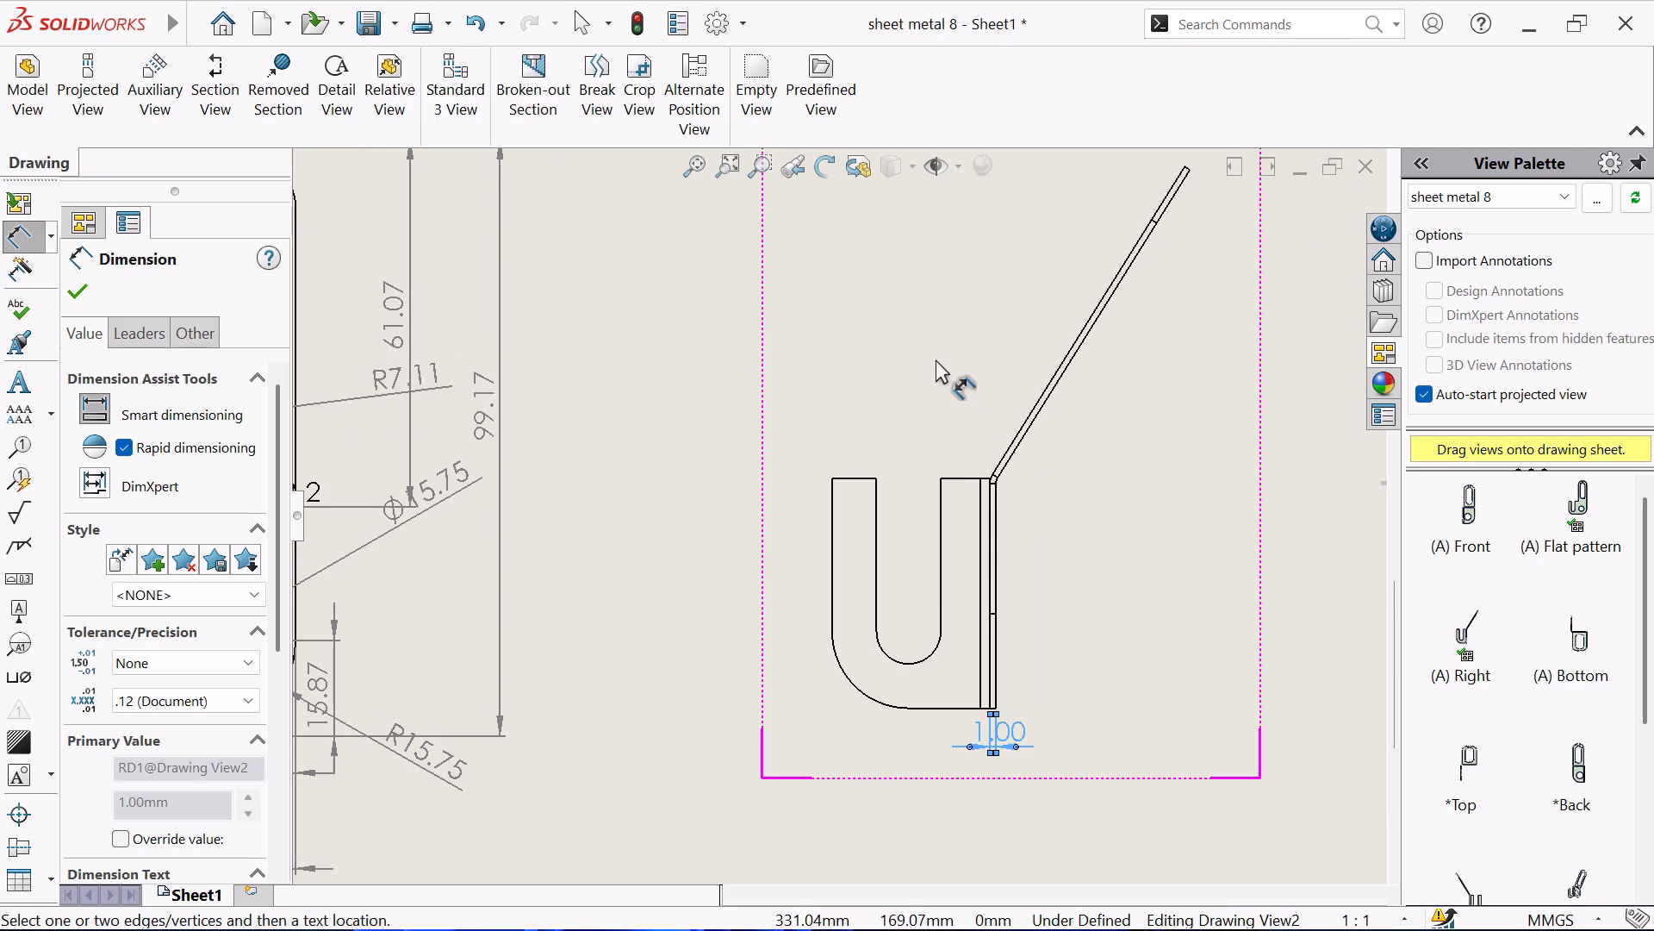
pyautogui.scroll(-1, 935, 359)
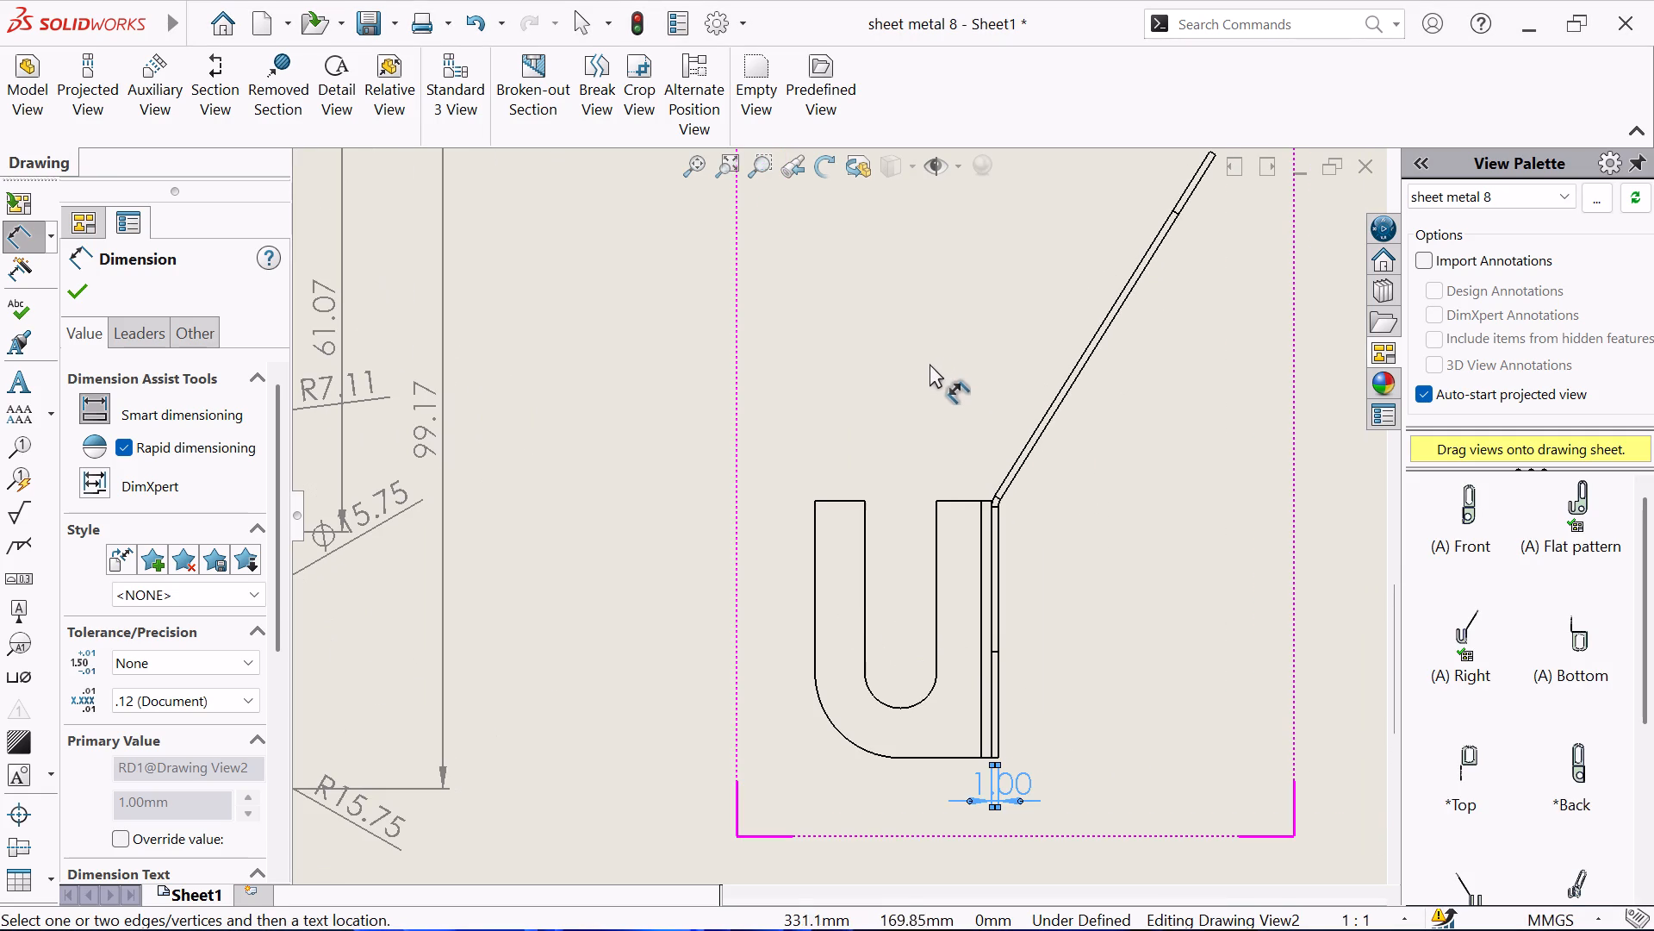
pyautogui.click(991, 522)
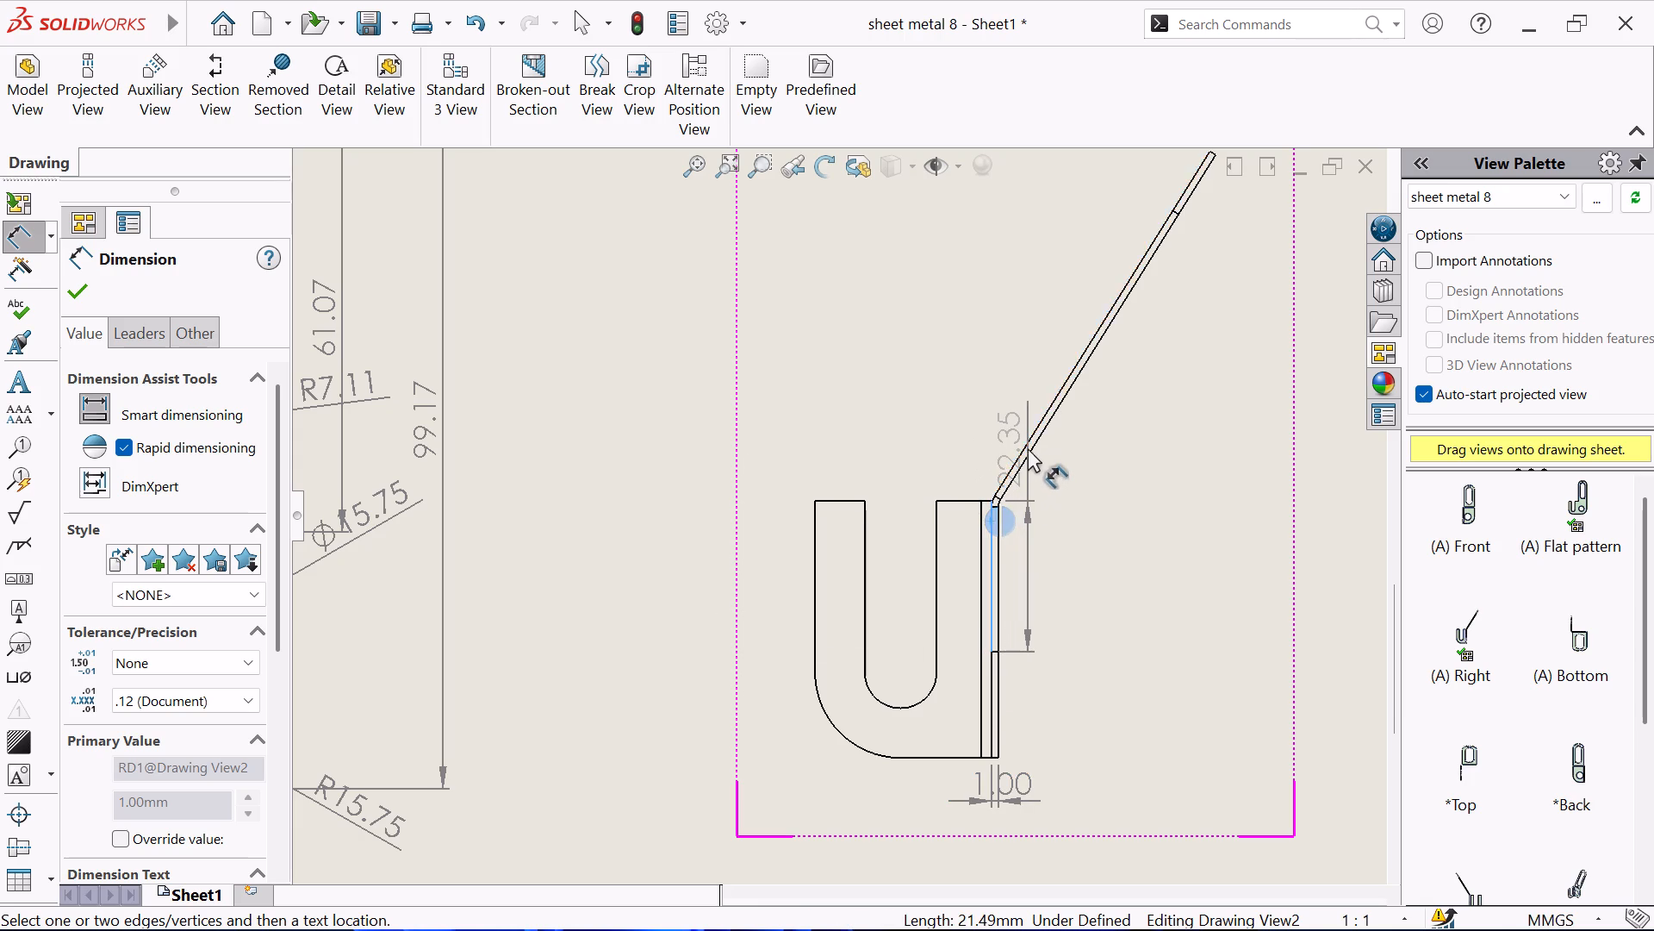
pyautogui.click(1028, 446)
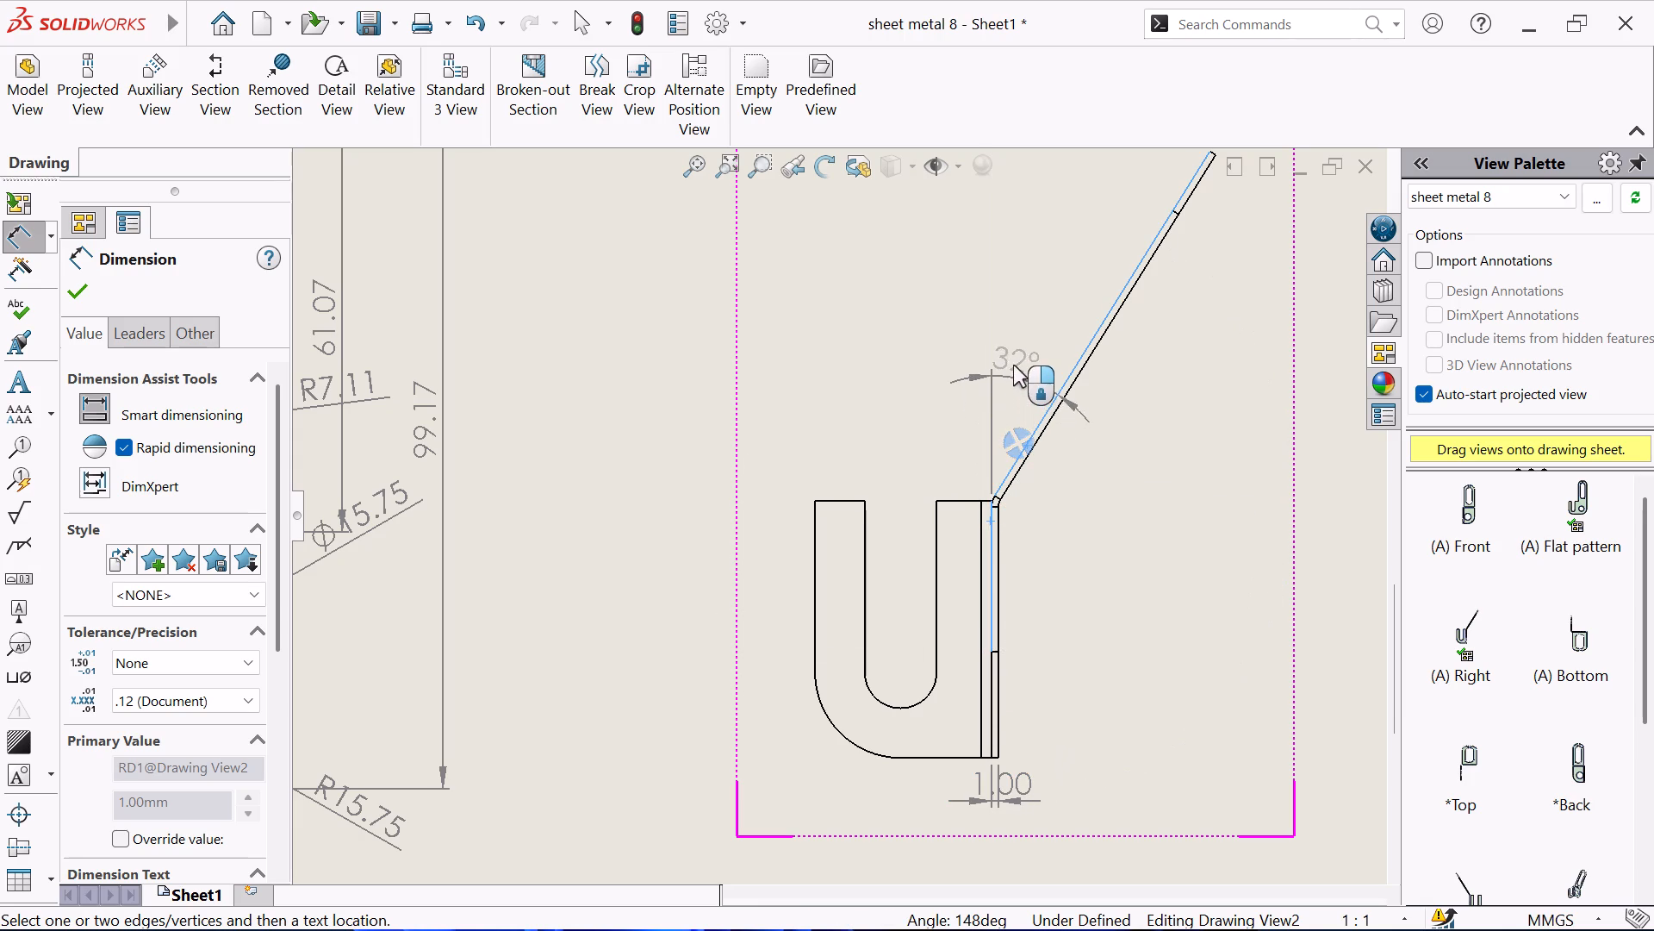
pyautogui.scroll(2, 1026, 253)
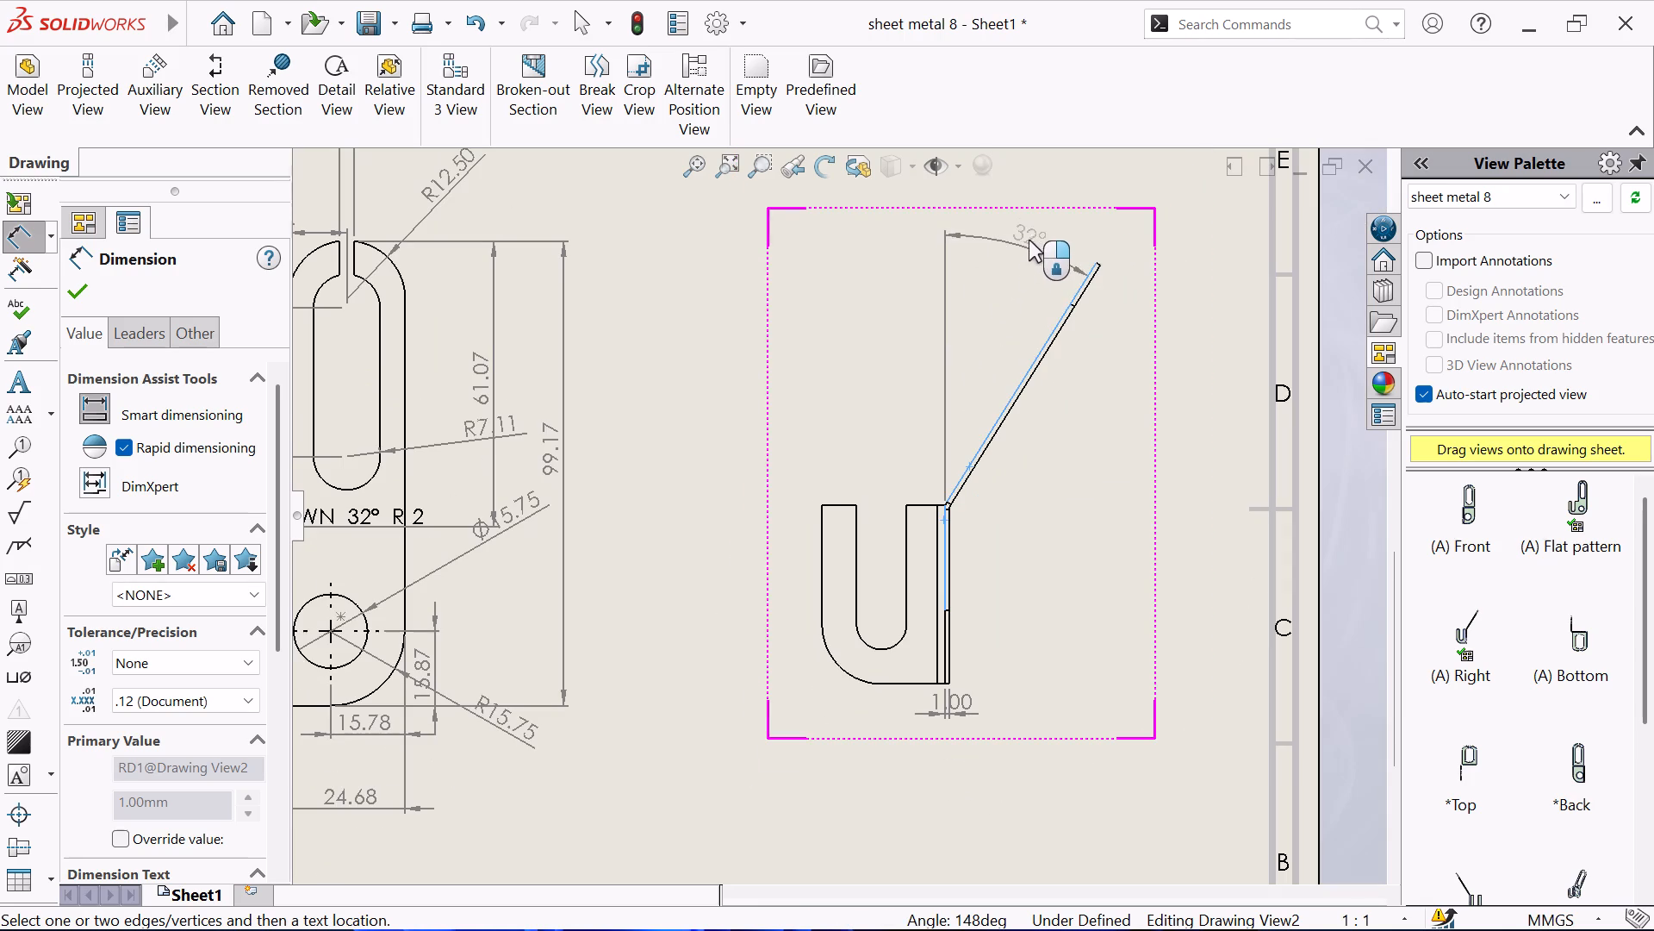
pyautogui.click(1031, 234)
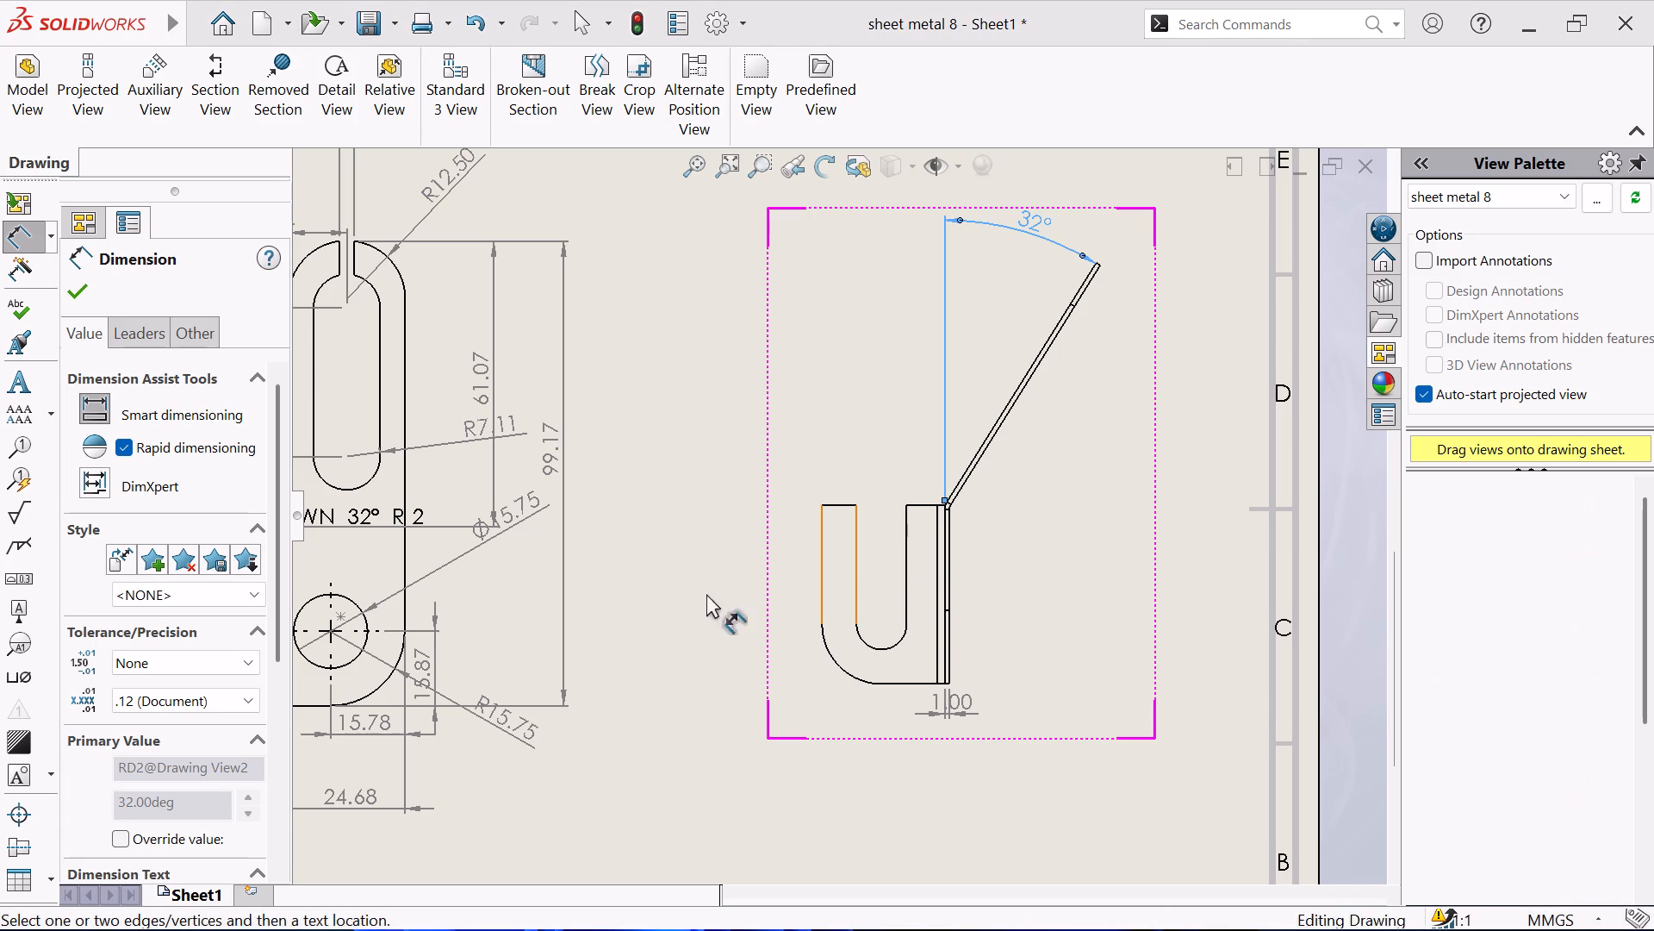
pyautogui.scroll(1, 646, 584)
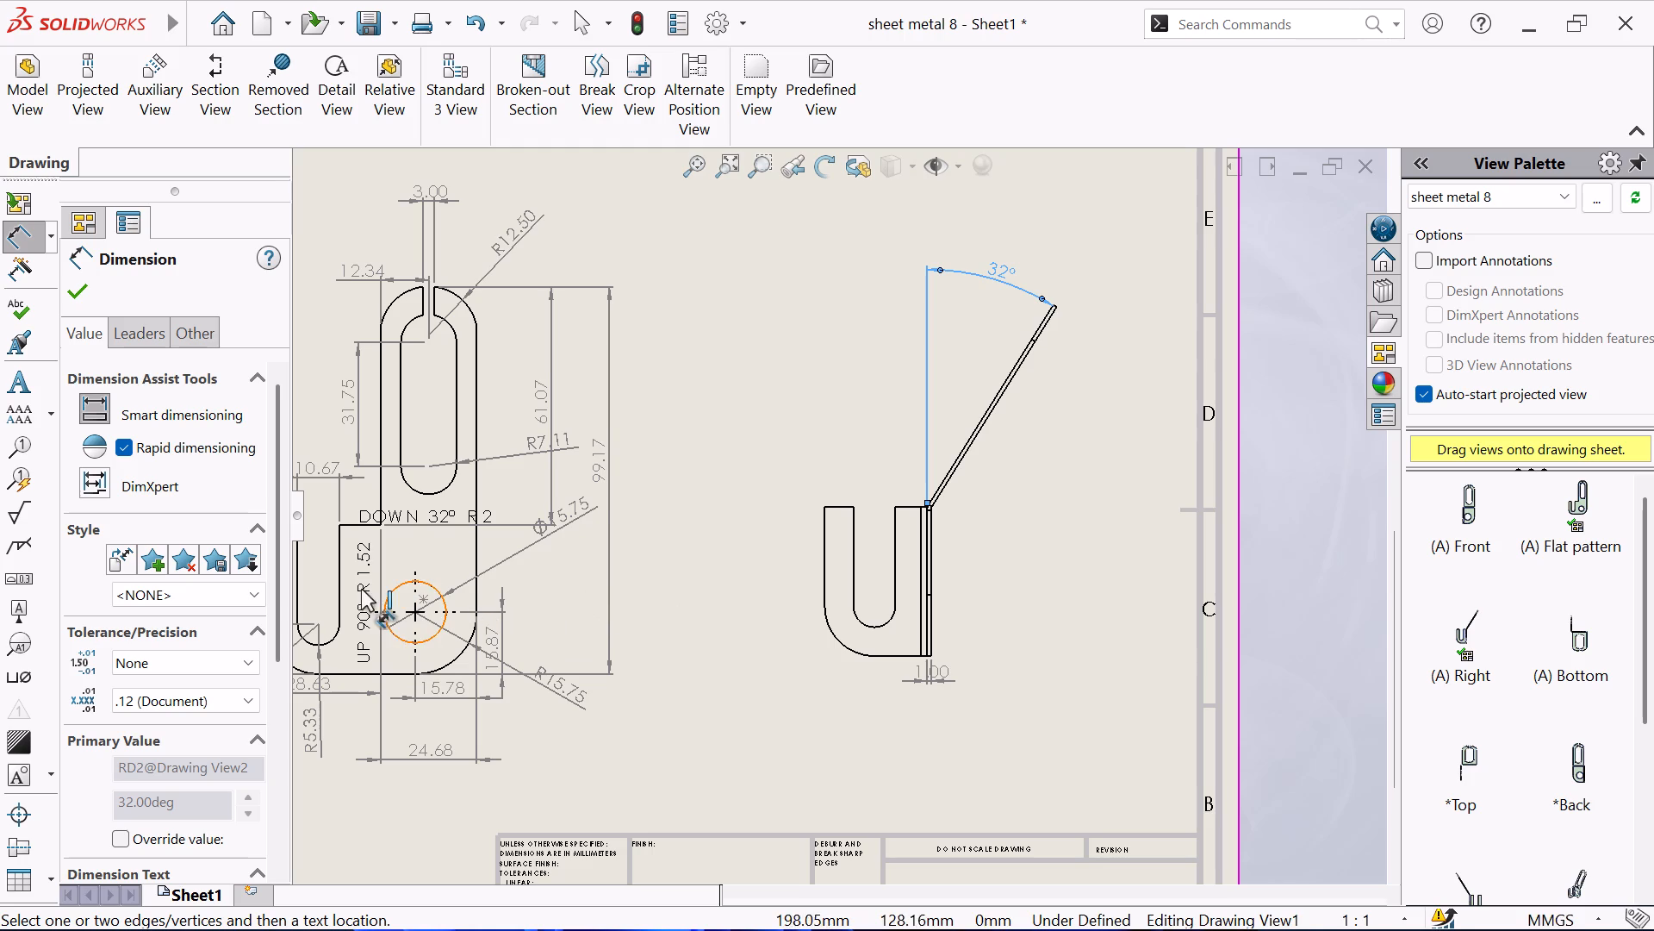
pyautogui.scroll(2, 345, 531)
pyautogui.scroll(-1, 437, 549)
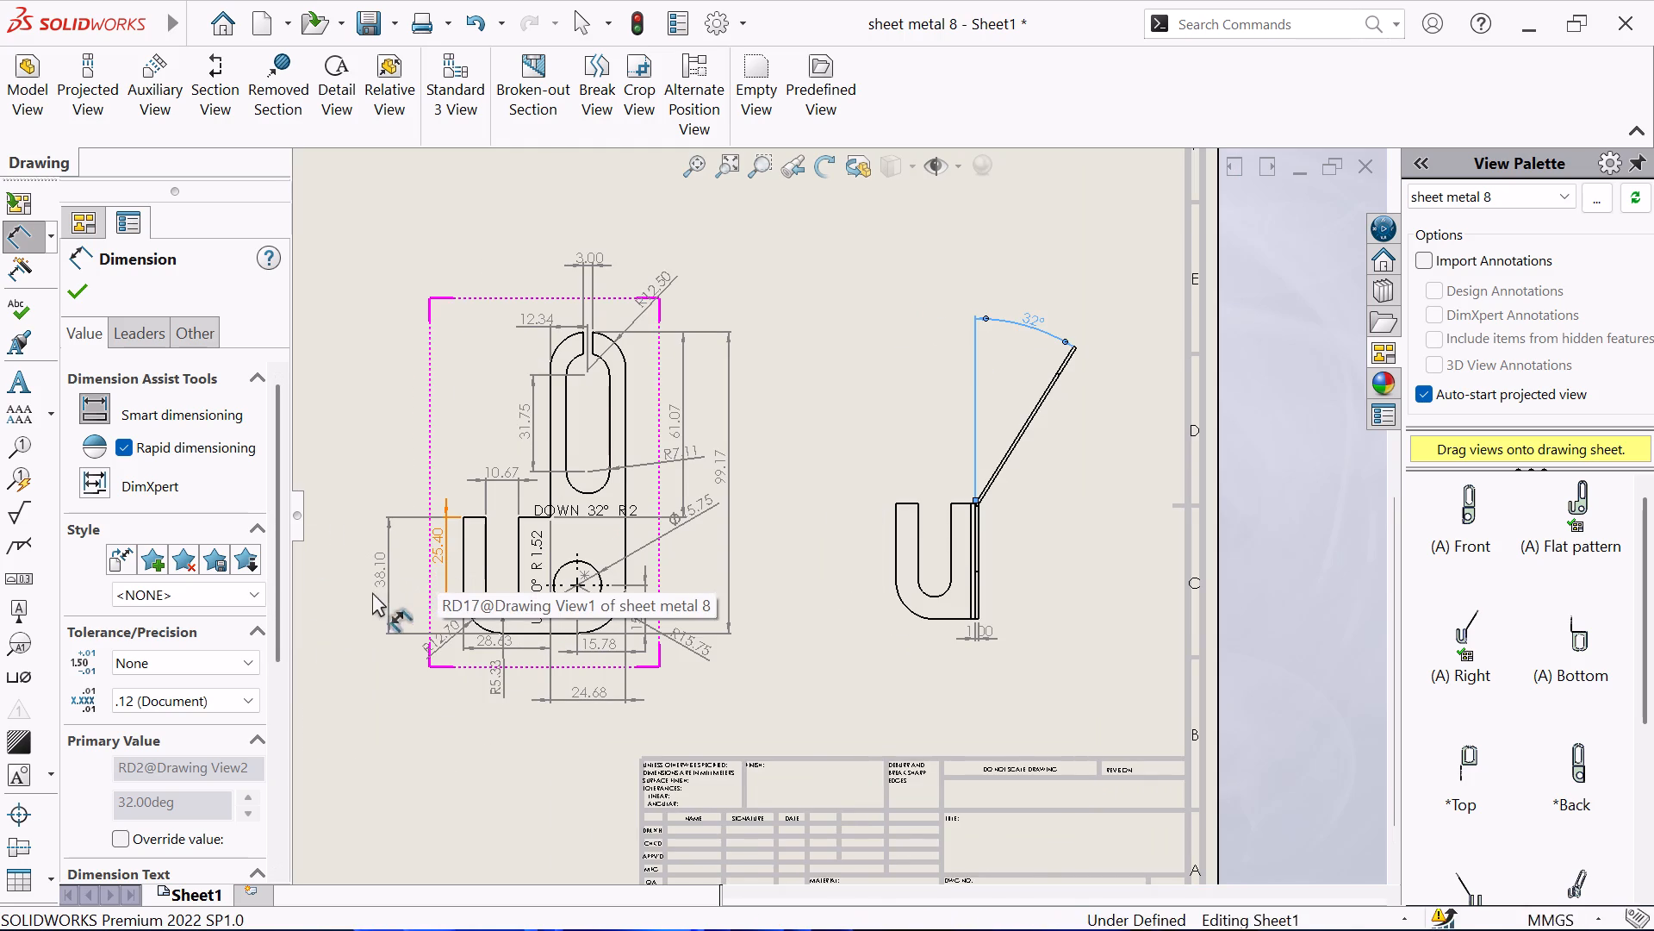
pyautogui.scroll(2, 448, 467)
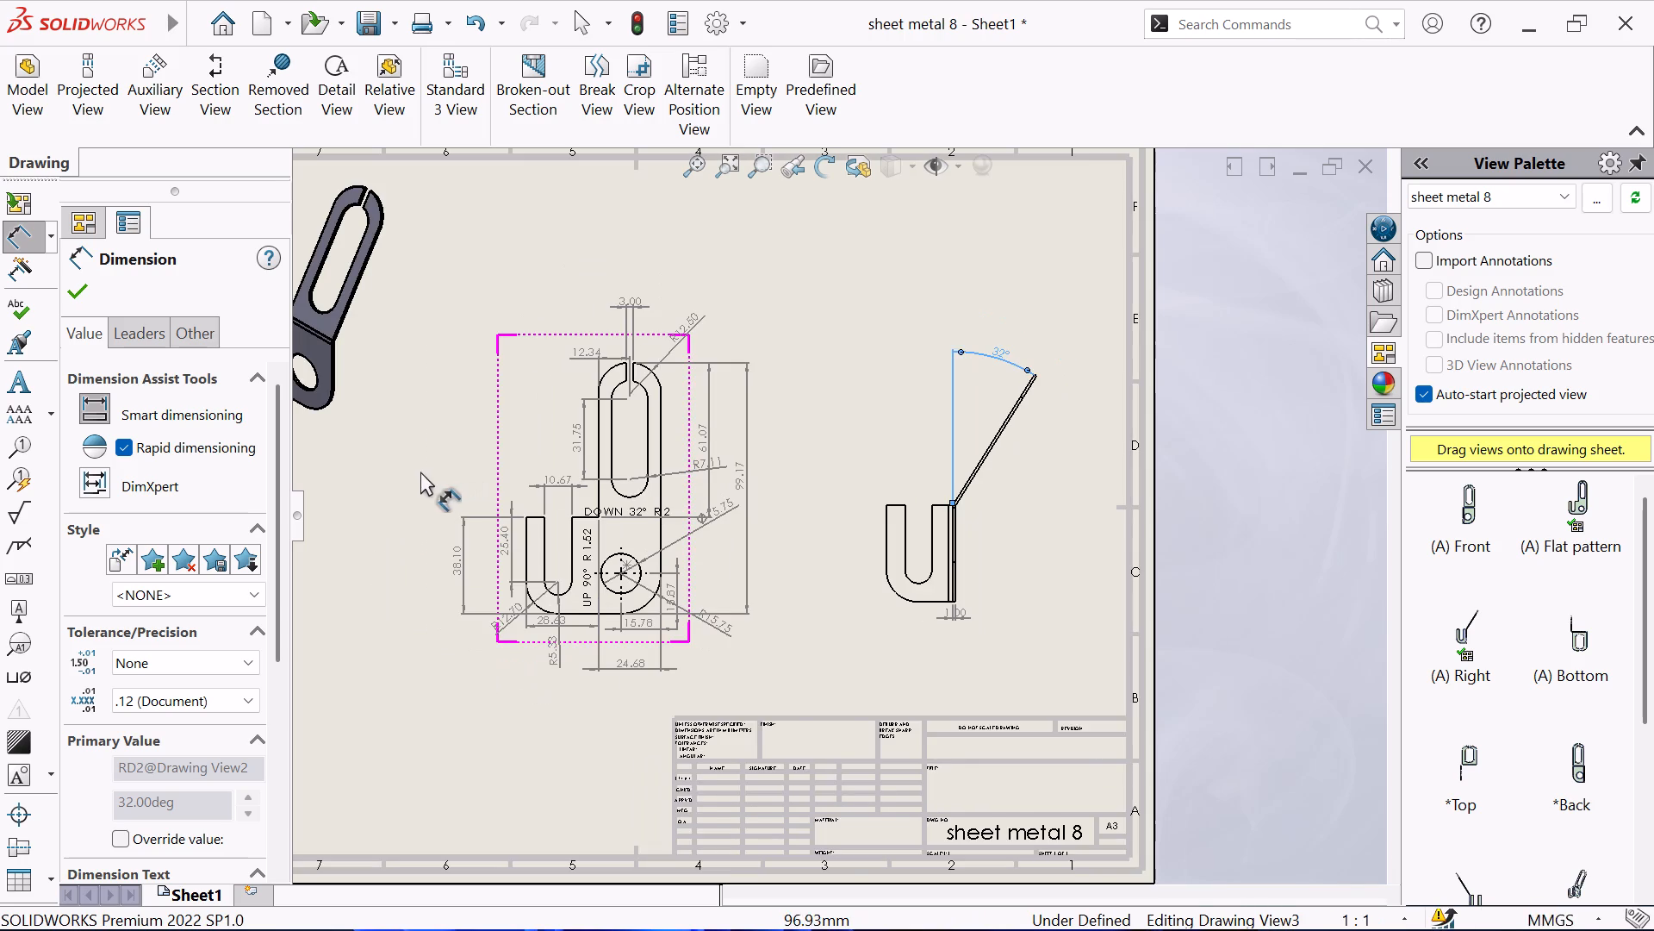
pyautogui.rightClick(411, 471)
pyautogui.click(479, 580)
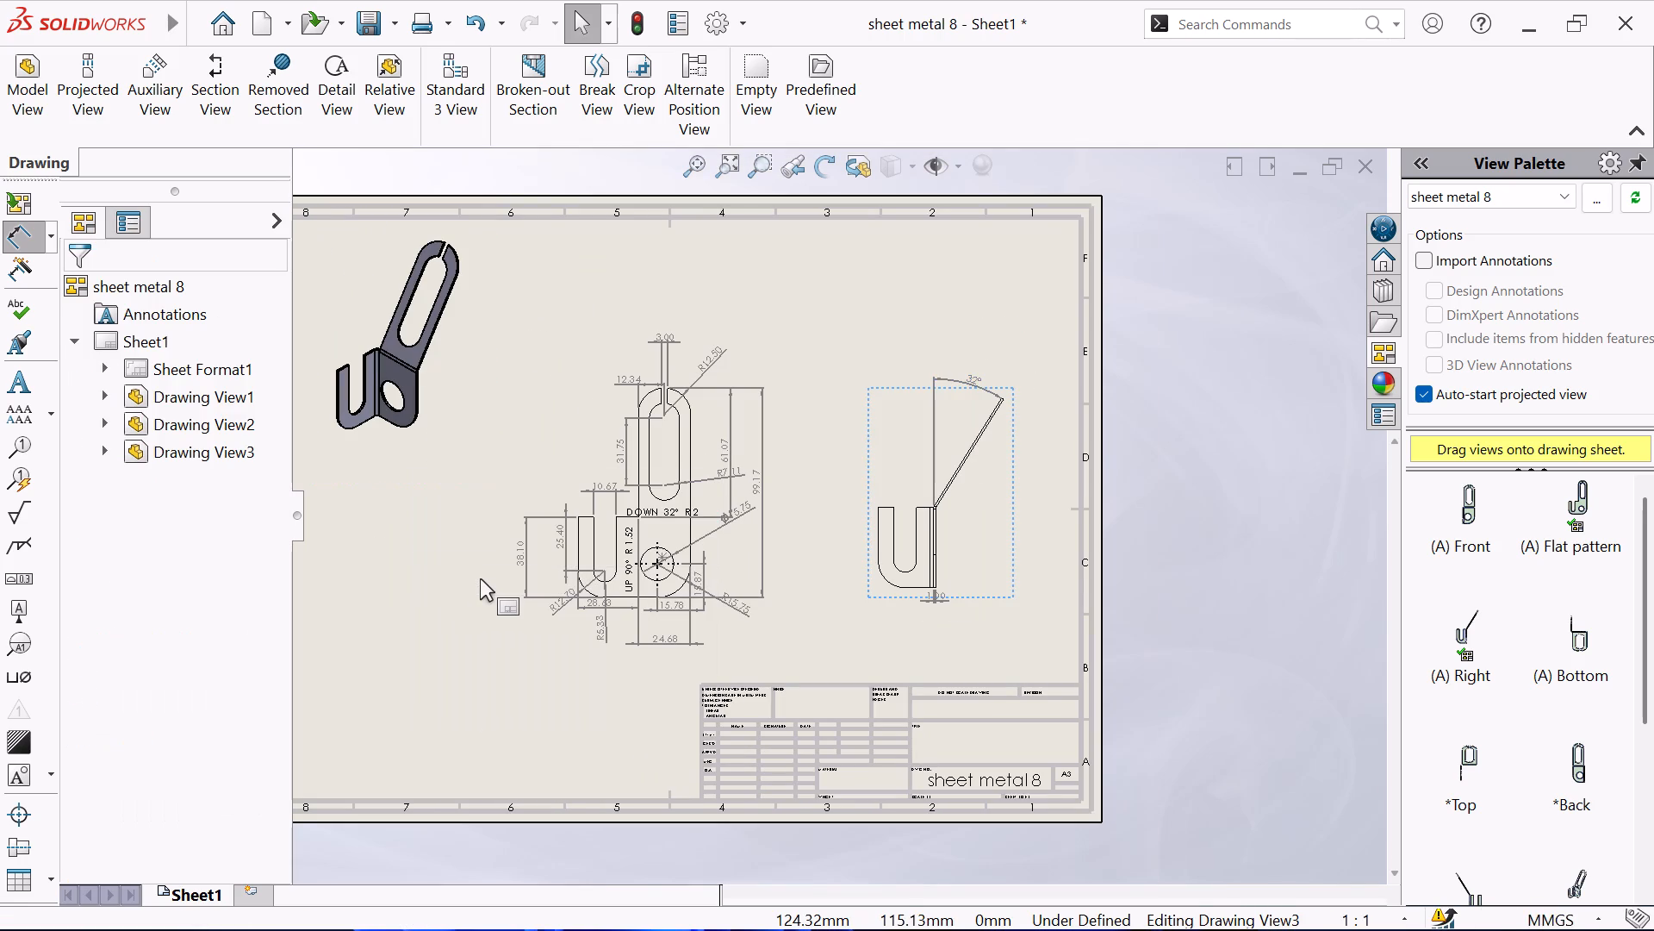
# Move the isometric view slightly lower on the sheet, keeping it beside the flat pattern.
pyautogui.click(472, 578)
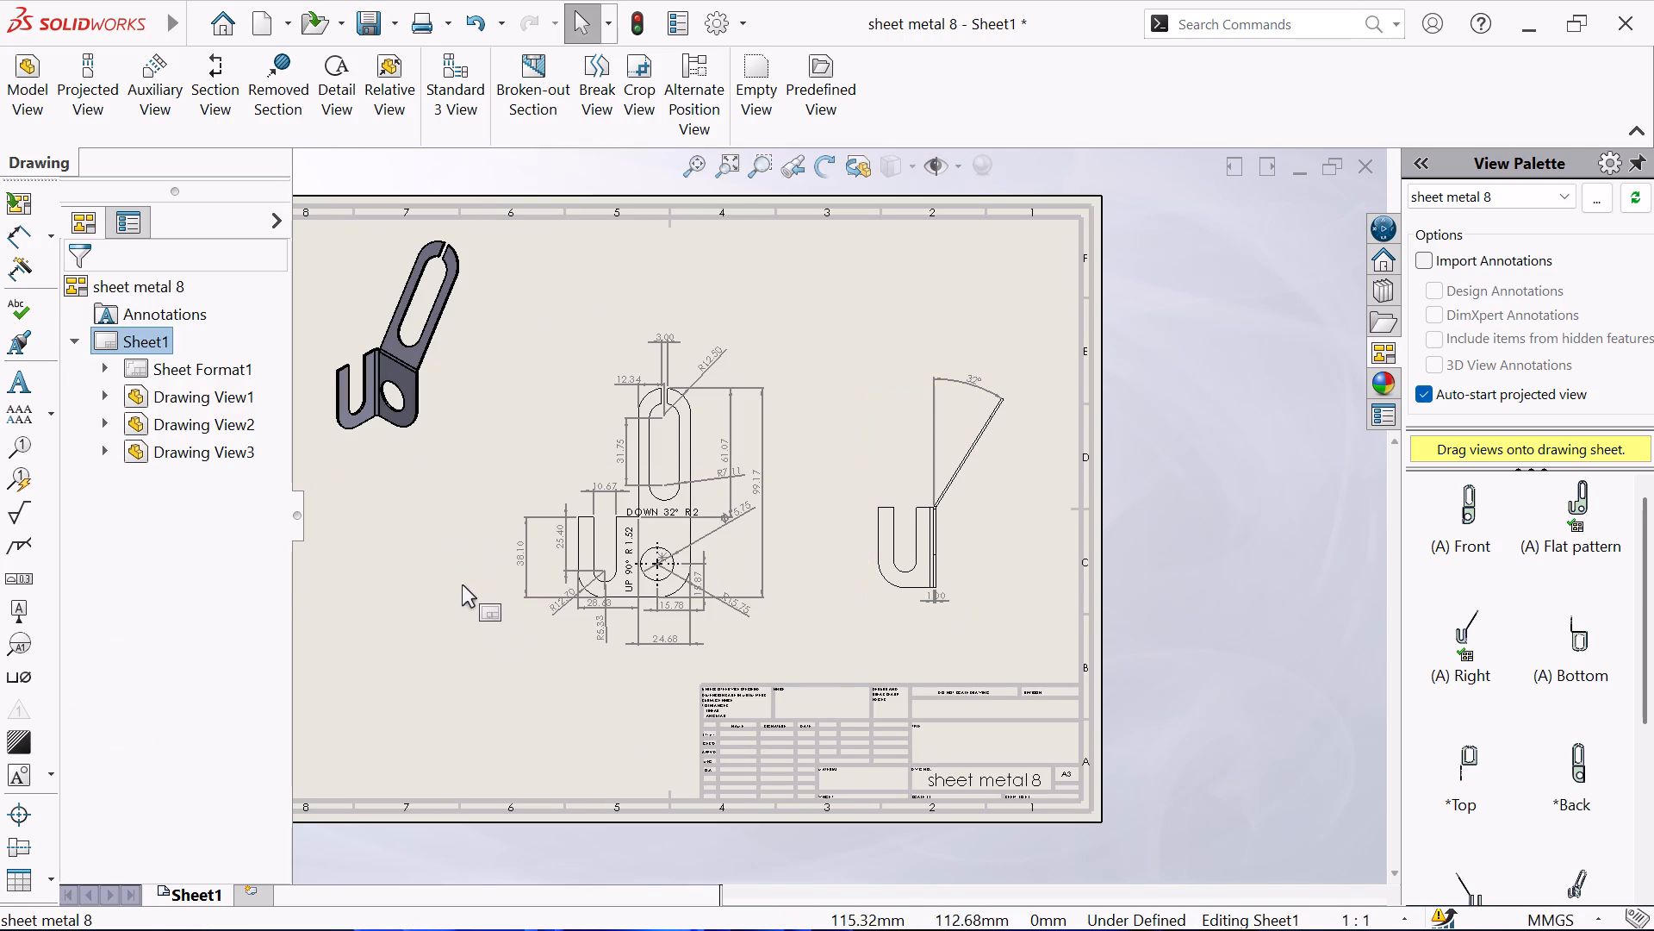
pyautogui.scroll(2, 462, 584)
pyautogui.click(686, 158)
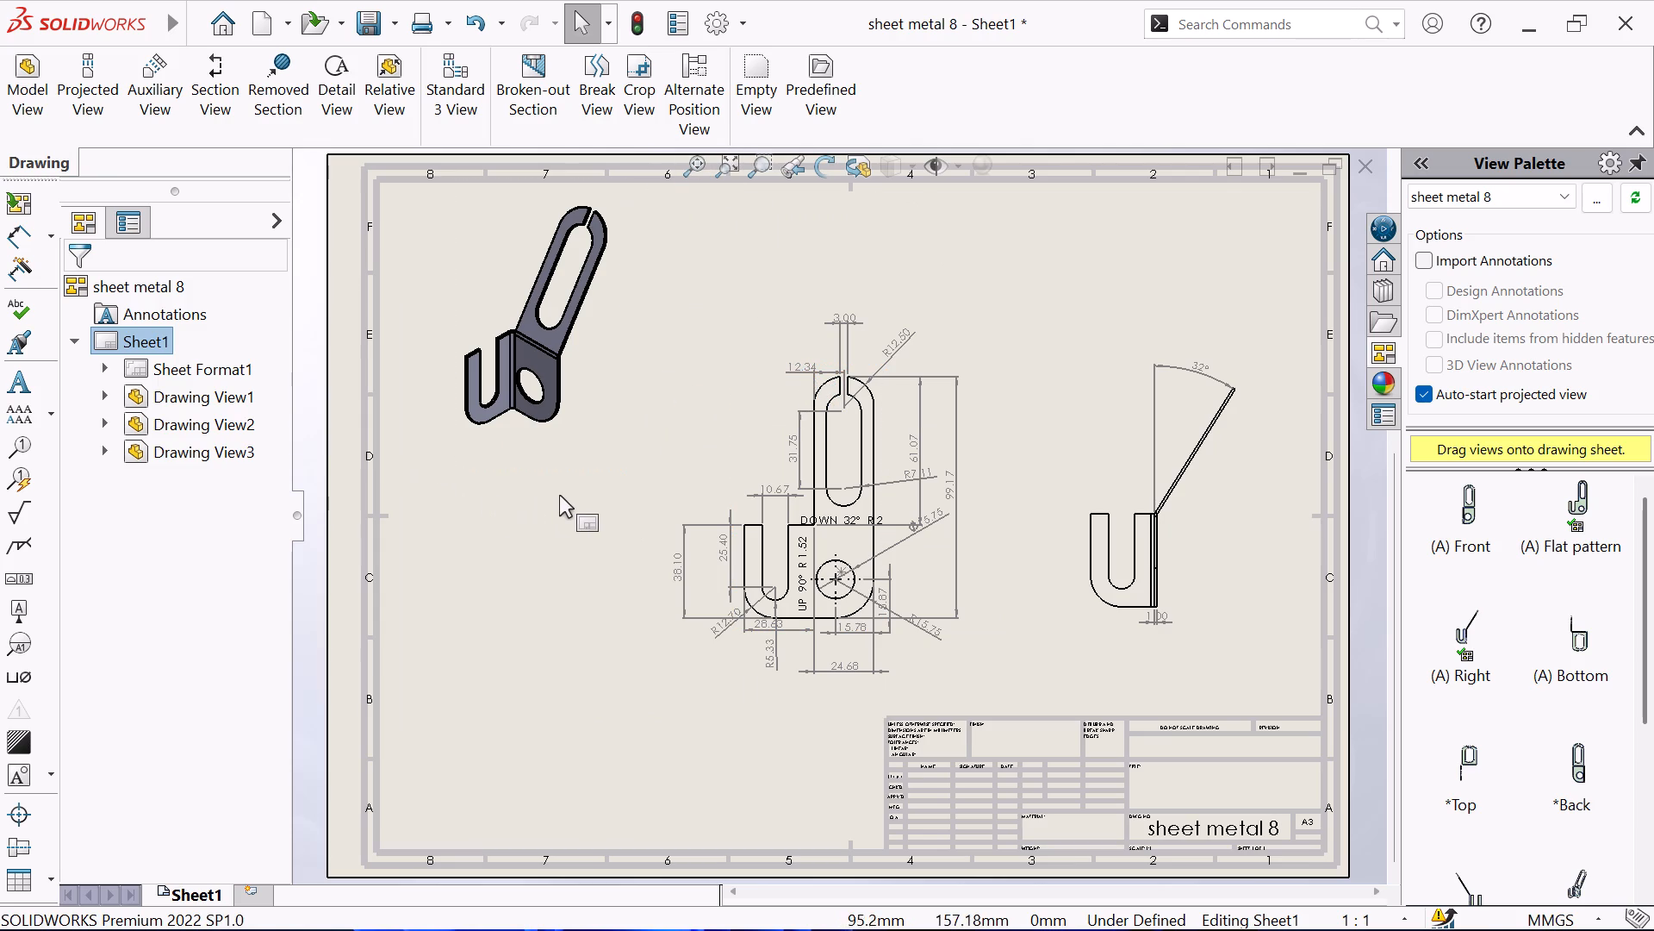
pyautogui.click(584, 465)
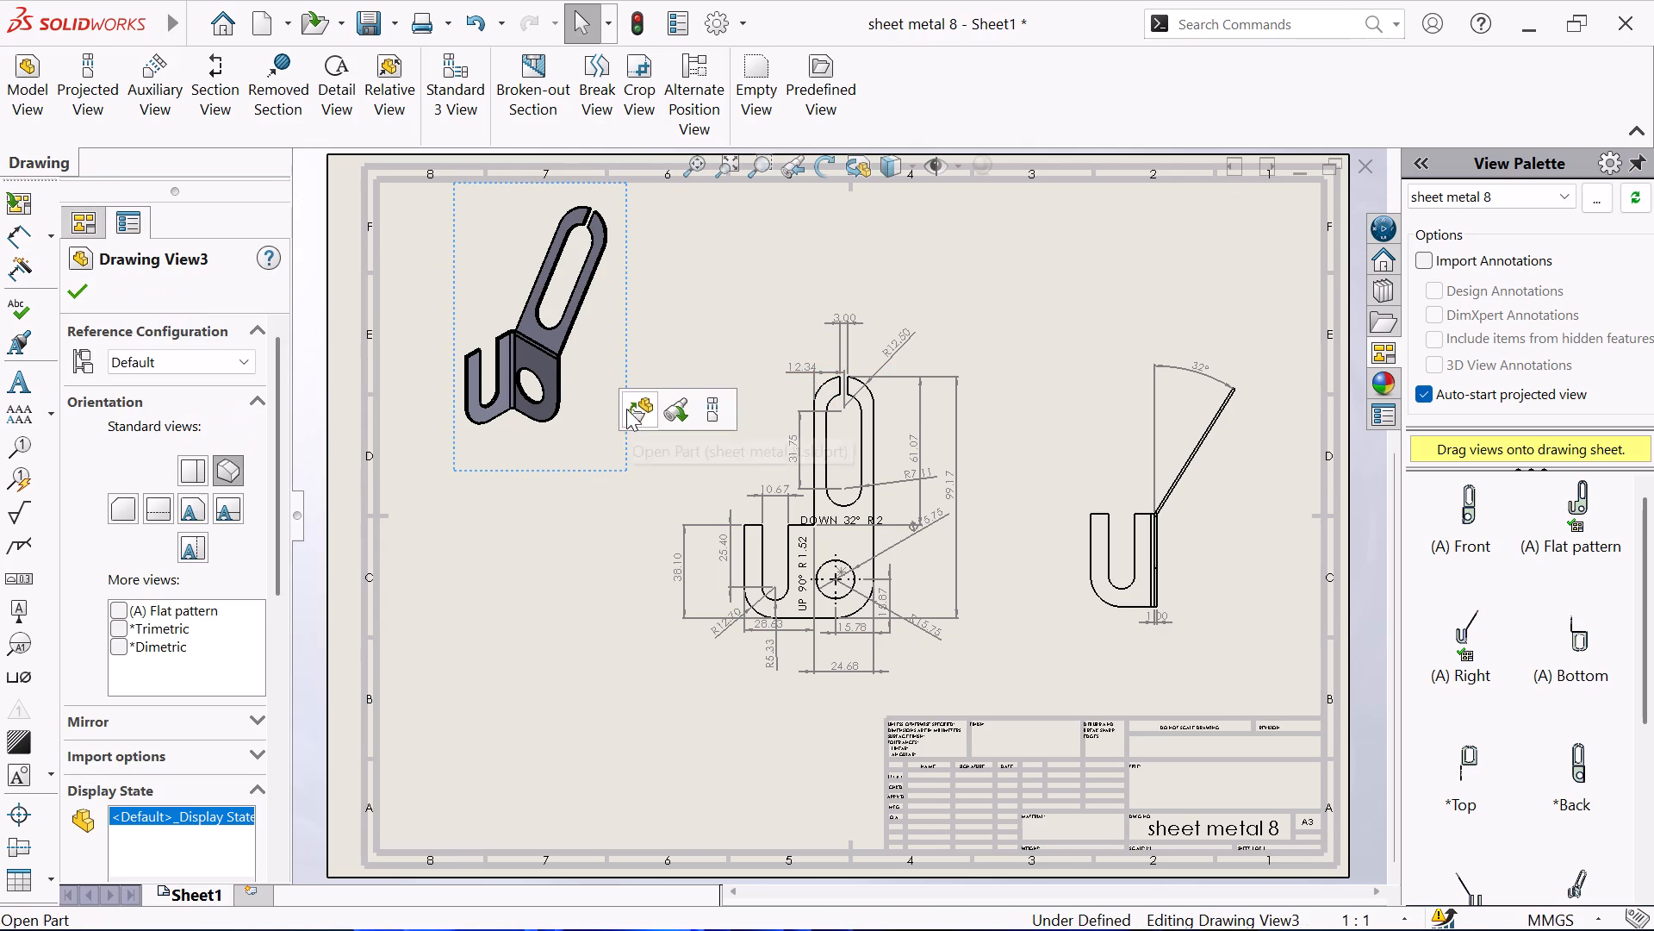
pyautogui.moveTo(623, 353); pyautogui.dragTo(622, 409)
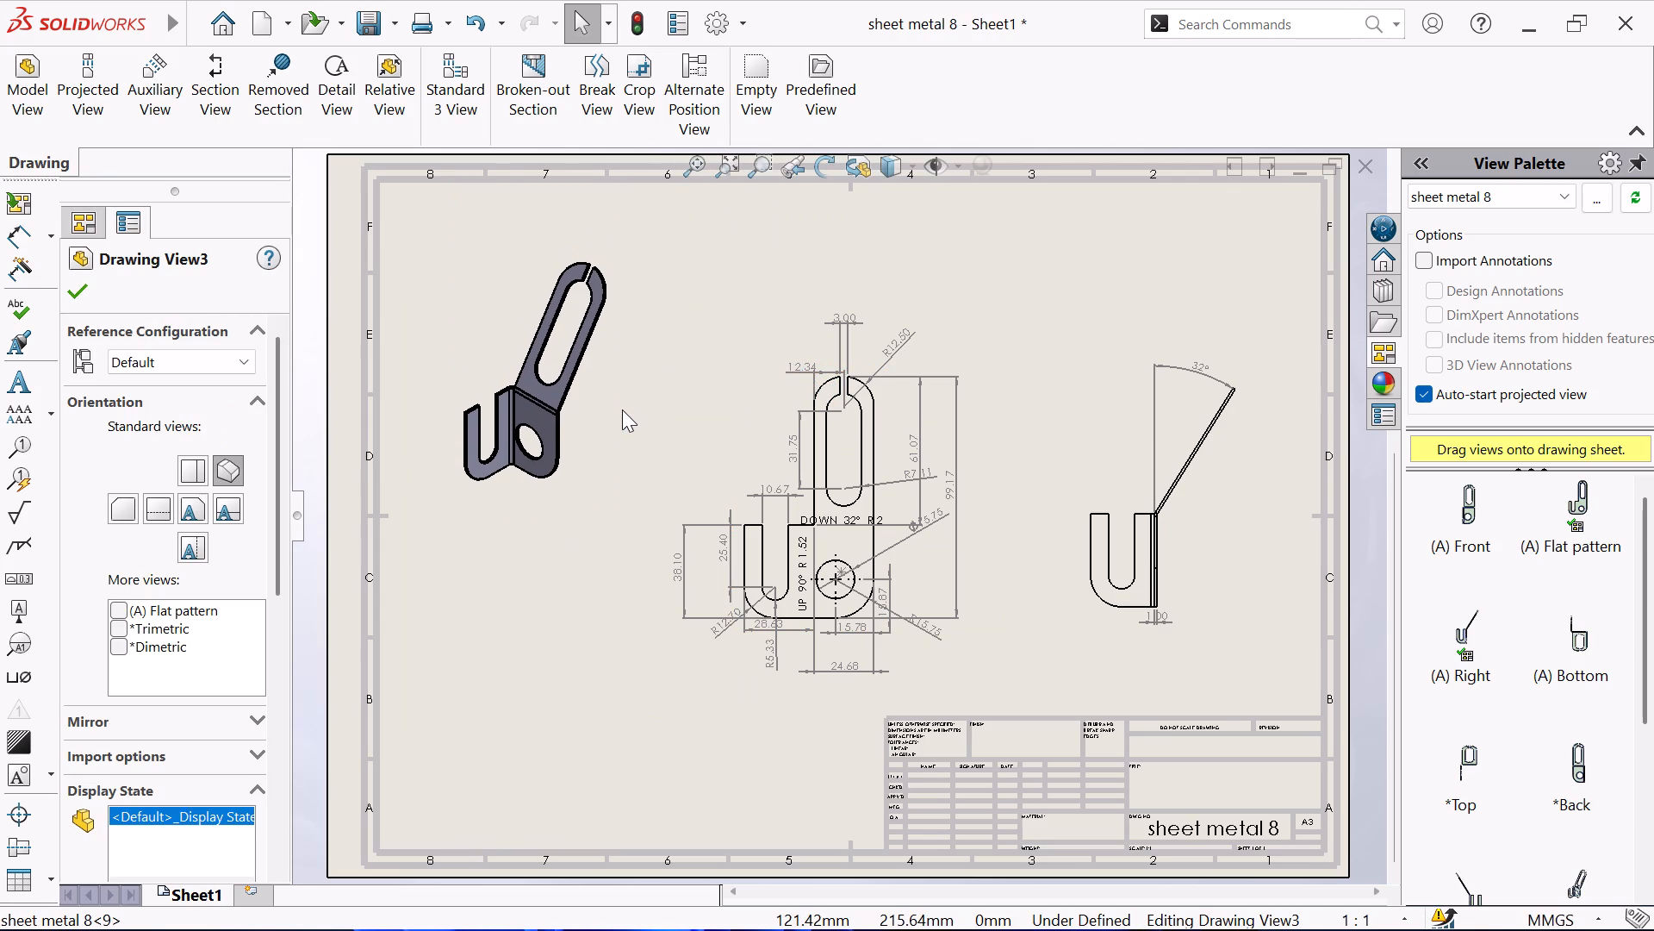
pyautogui.moveTo(622, 409); pyautogui.dragTo(621, 411)
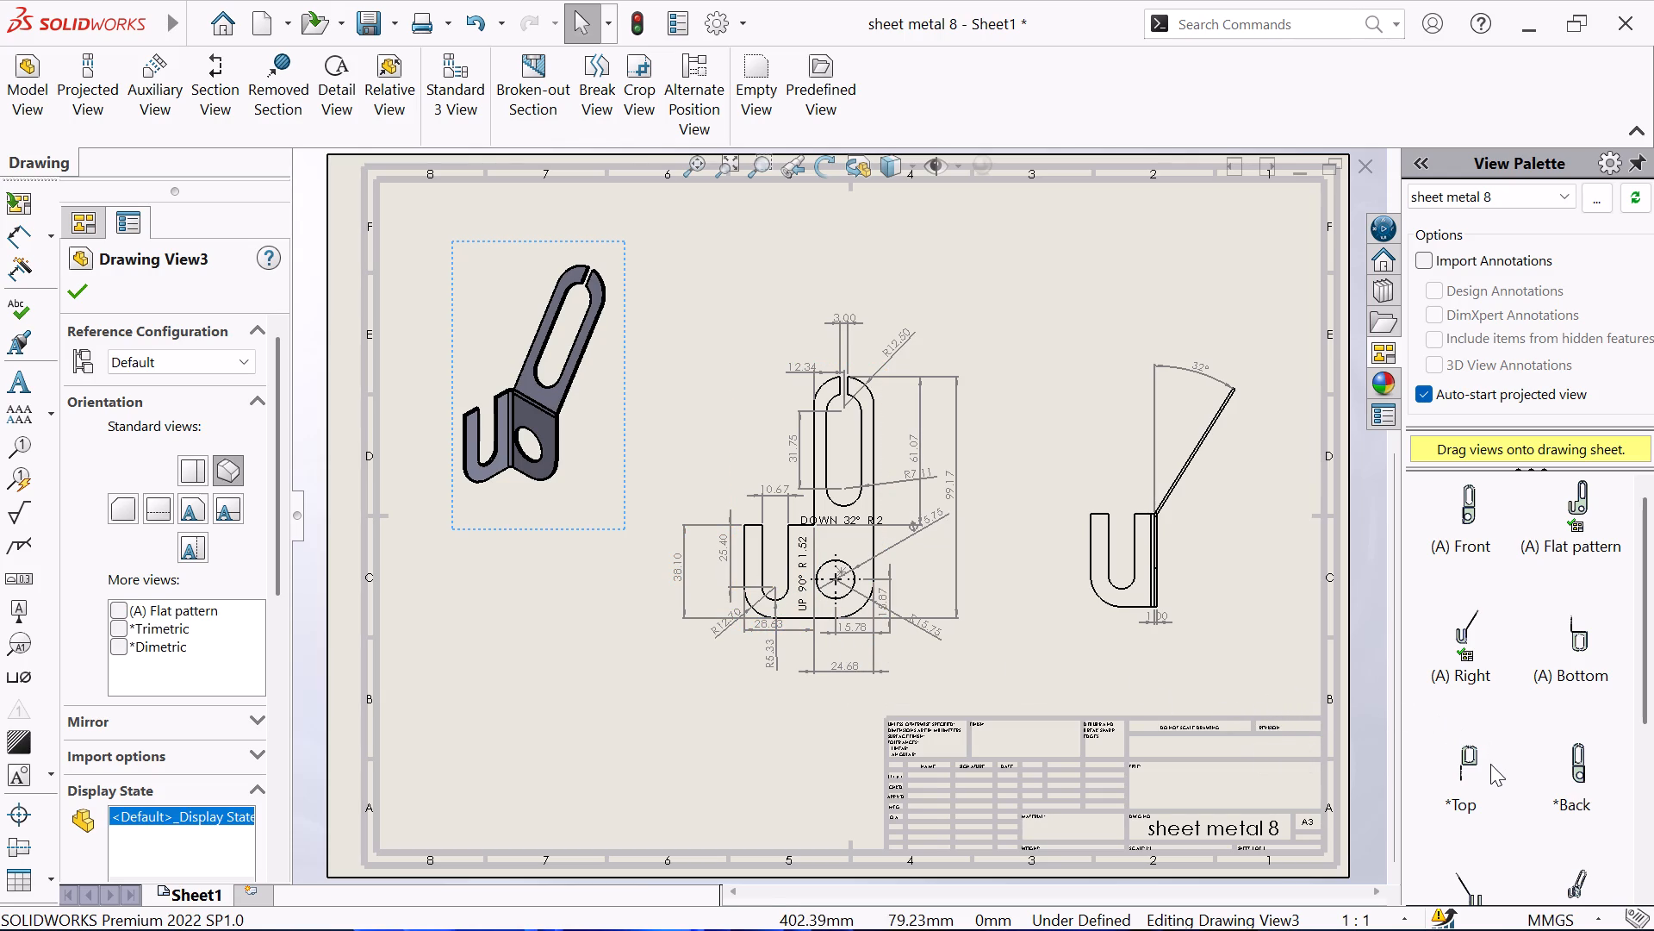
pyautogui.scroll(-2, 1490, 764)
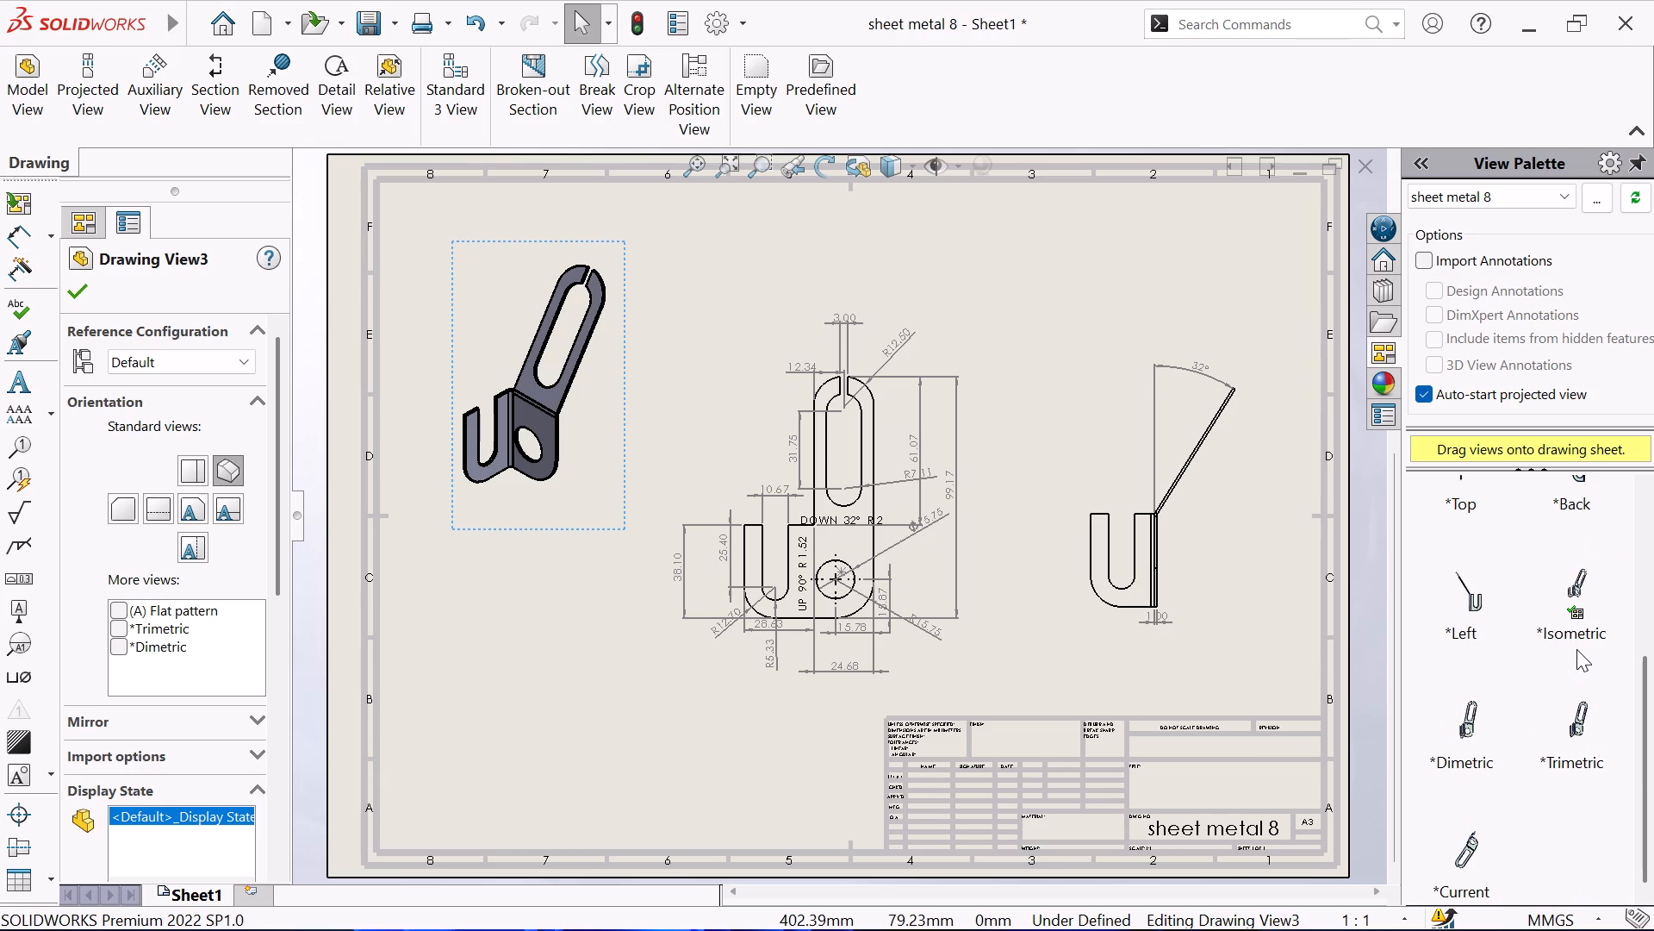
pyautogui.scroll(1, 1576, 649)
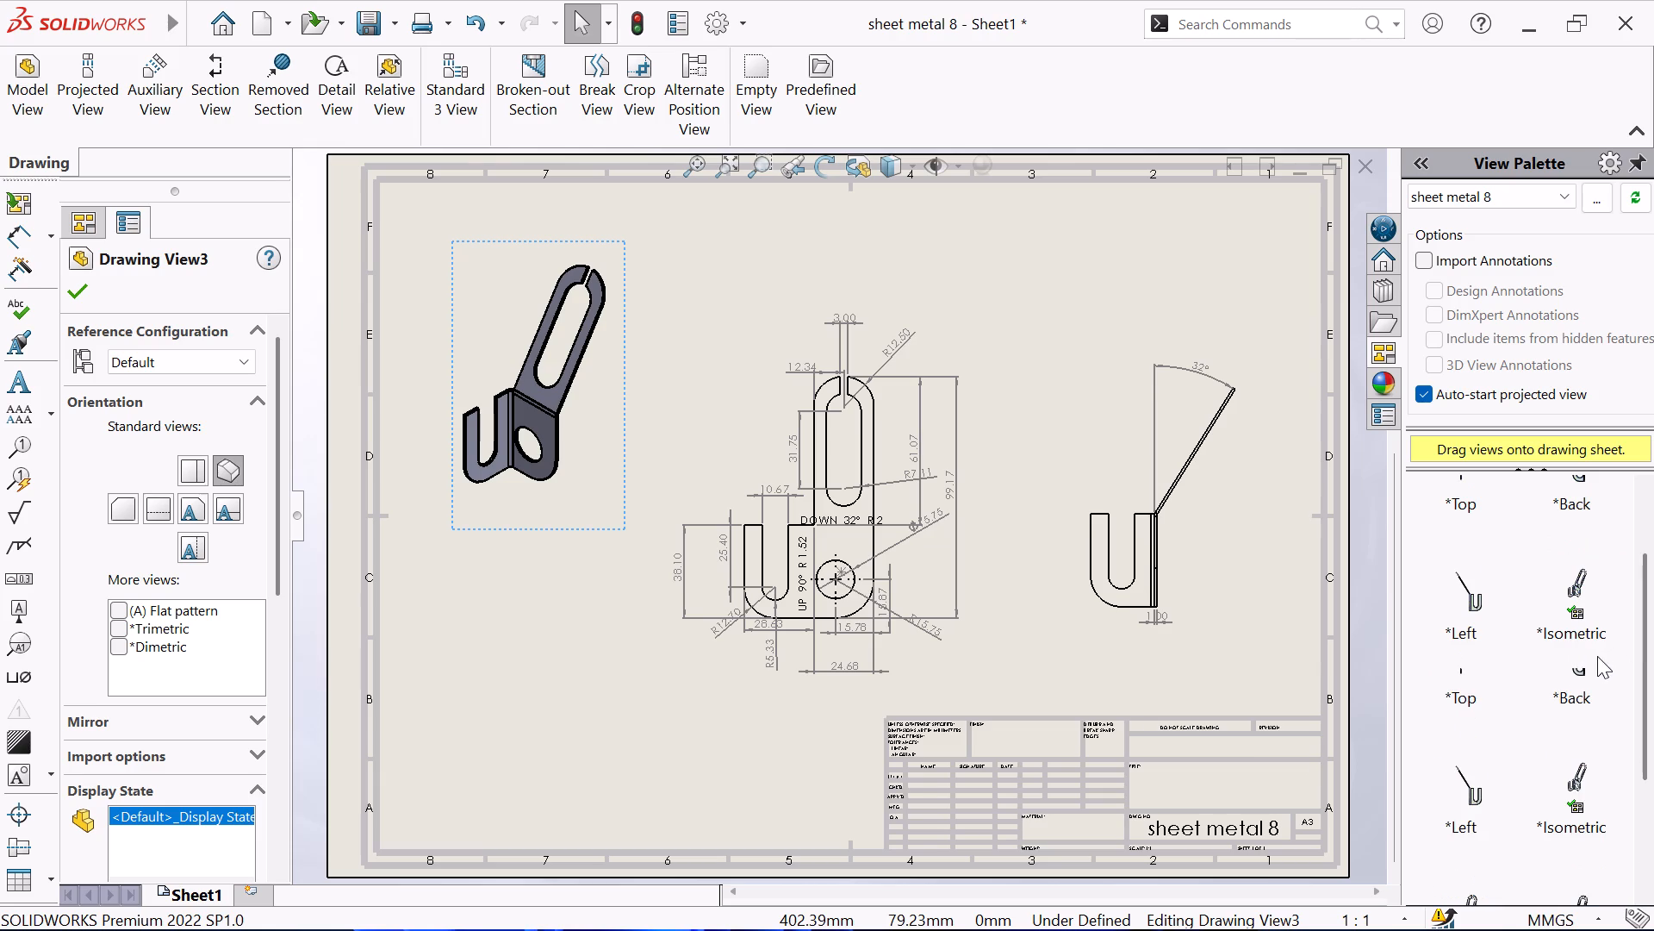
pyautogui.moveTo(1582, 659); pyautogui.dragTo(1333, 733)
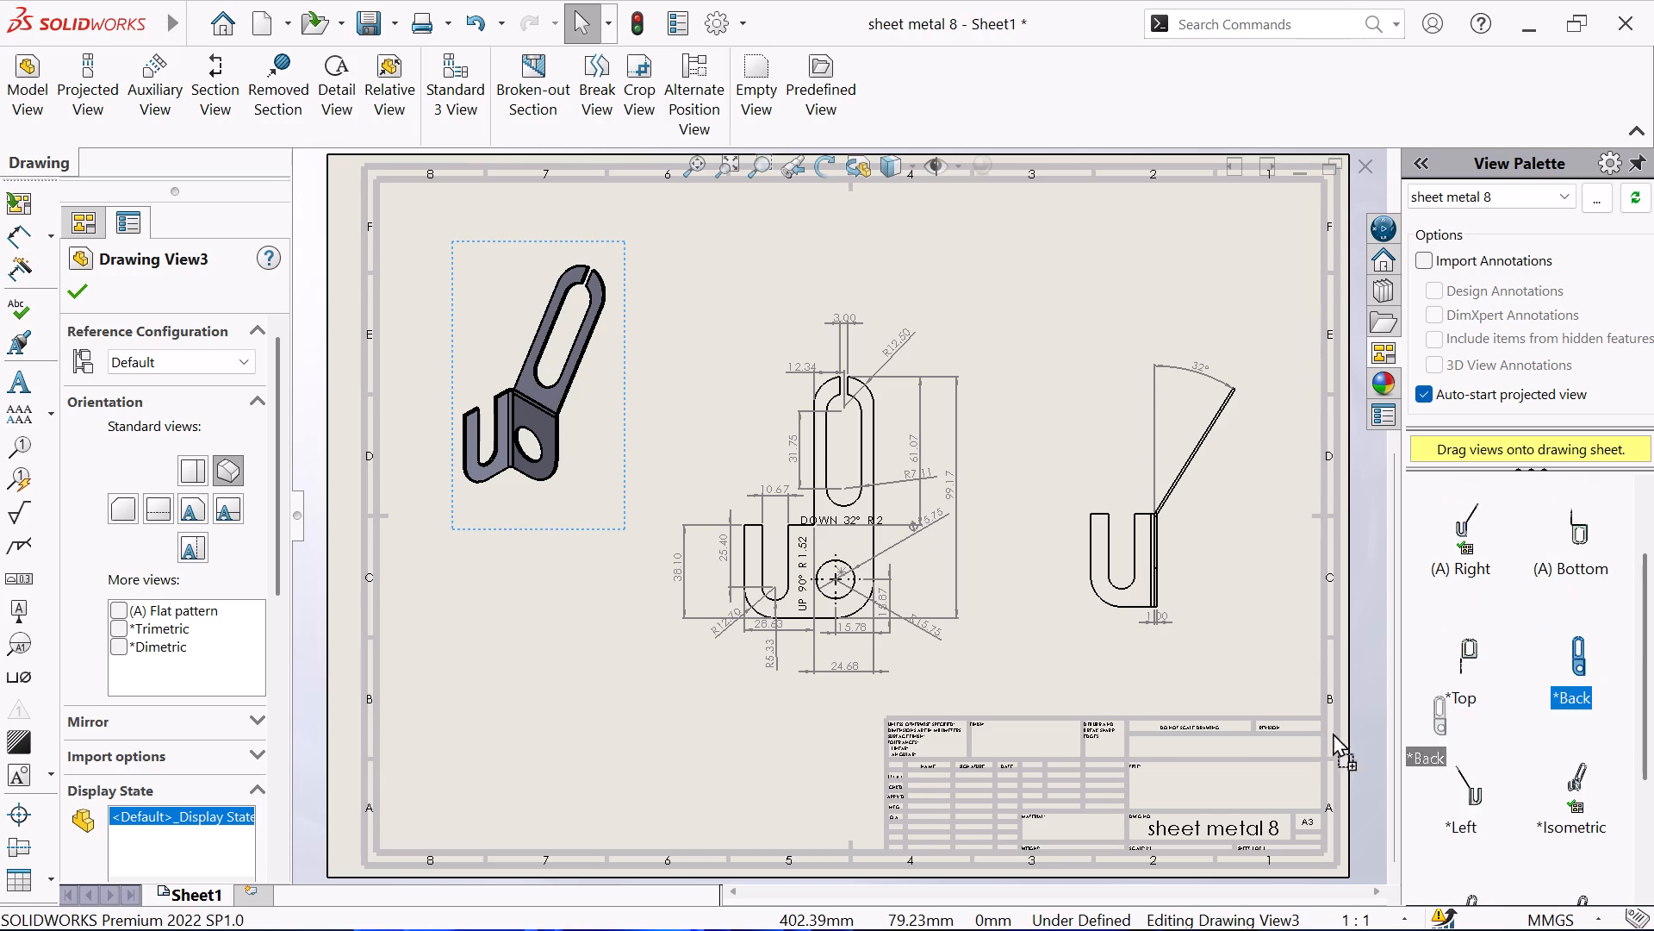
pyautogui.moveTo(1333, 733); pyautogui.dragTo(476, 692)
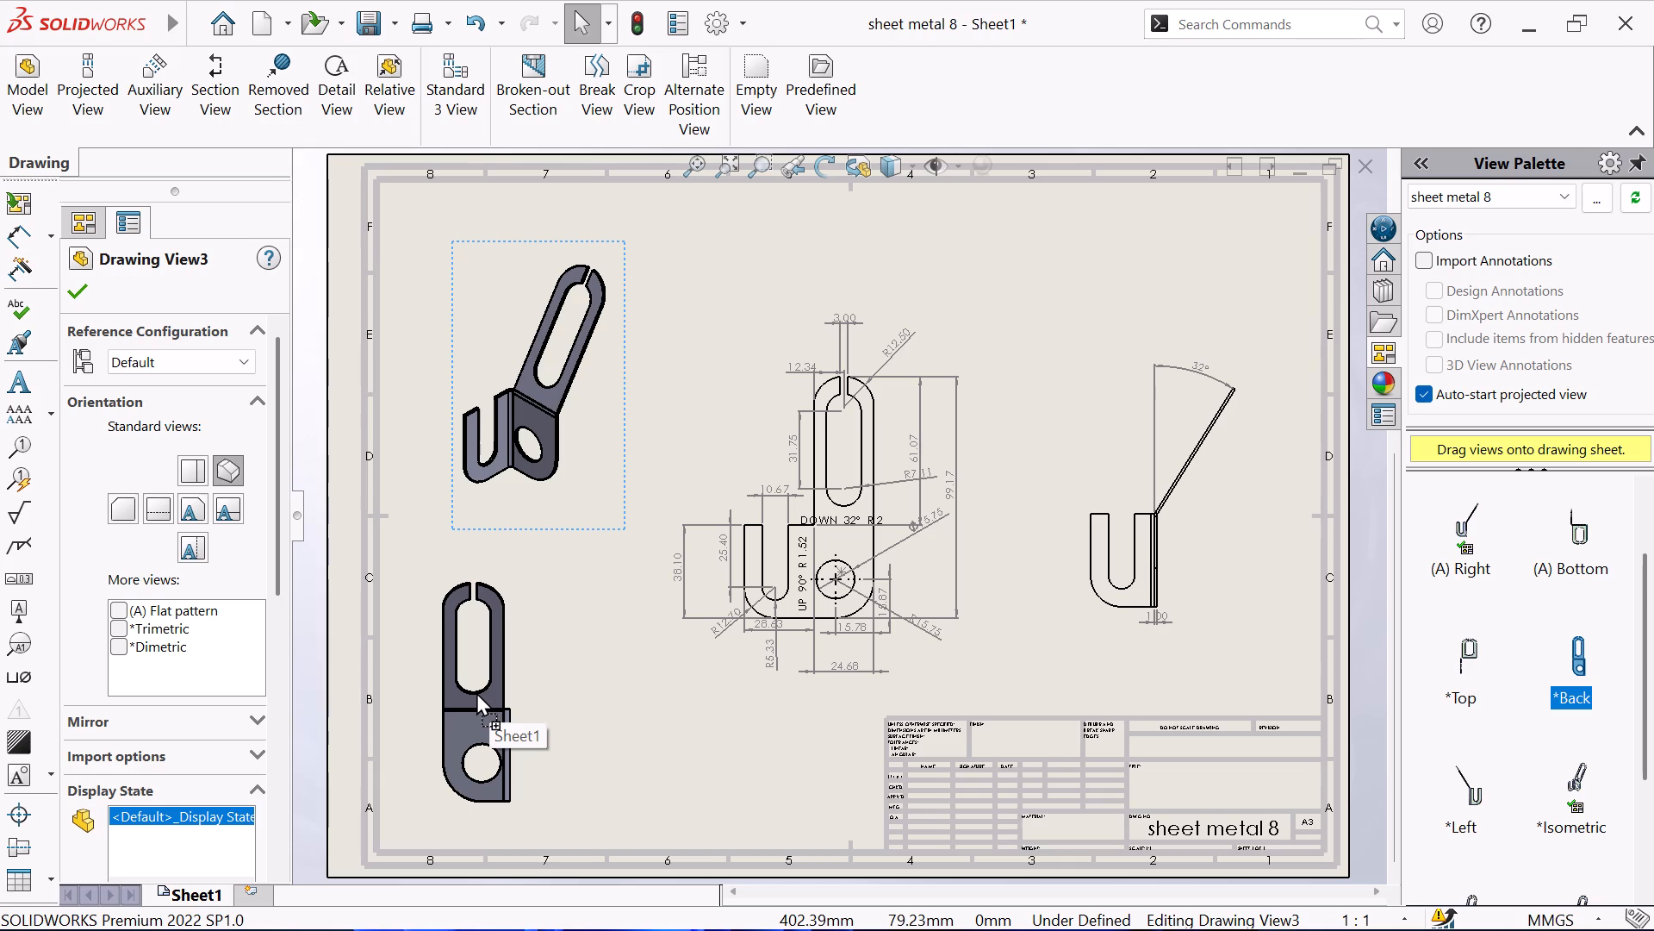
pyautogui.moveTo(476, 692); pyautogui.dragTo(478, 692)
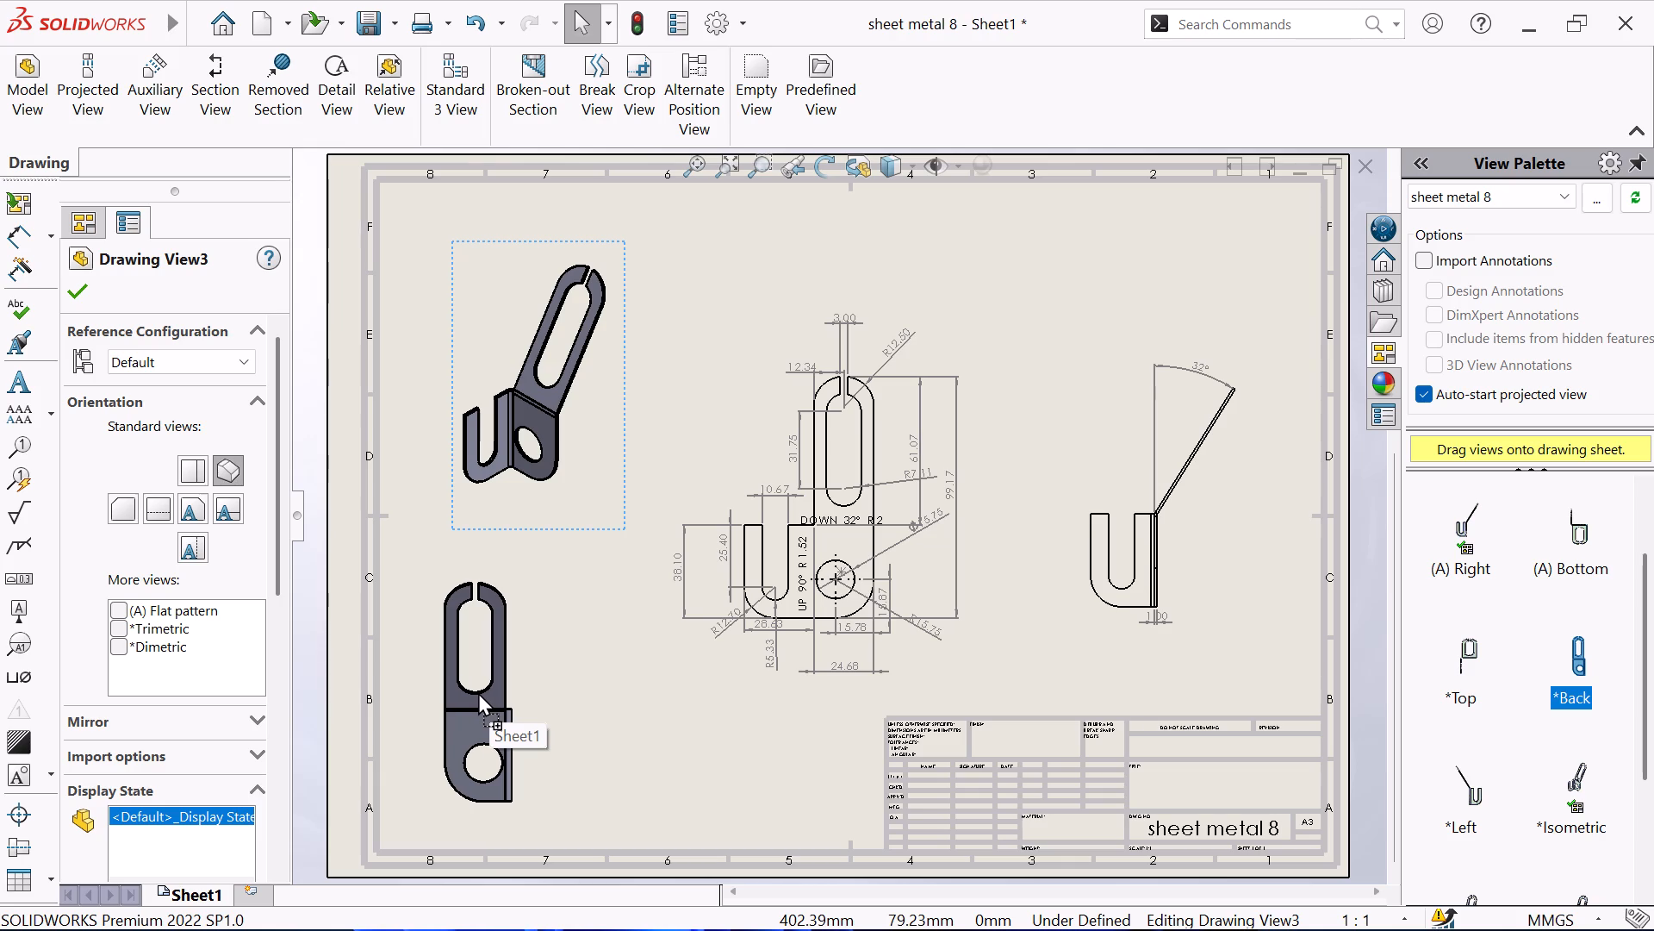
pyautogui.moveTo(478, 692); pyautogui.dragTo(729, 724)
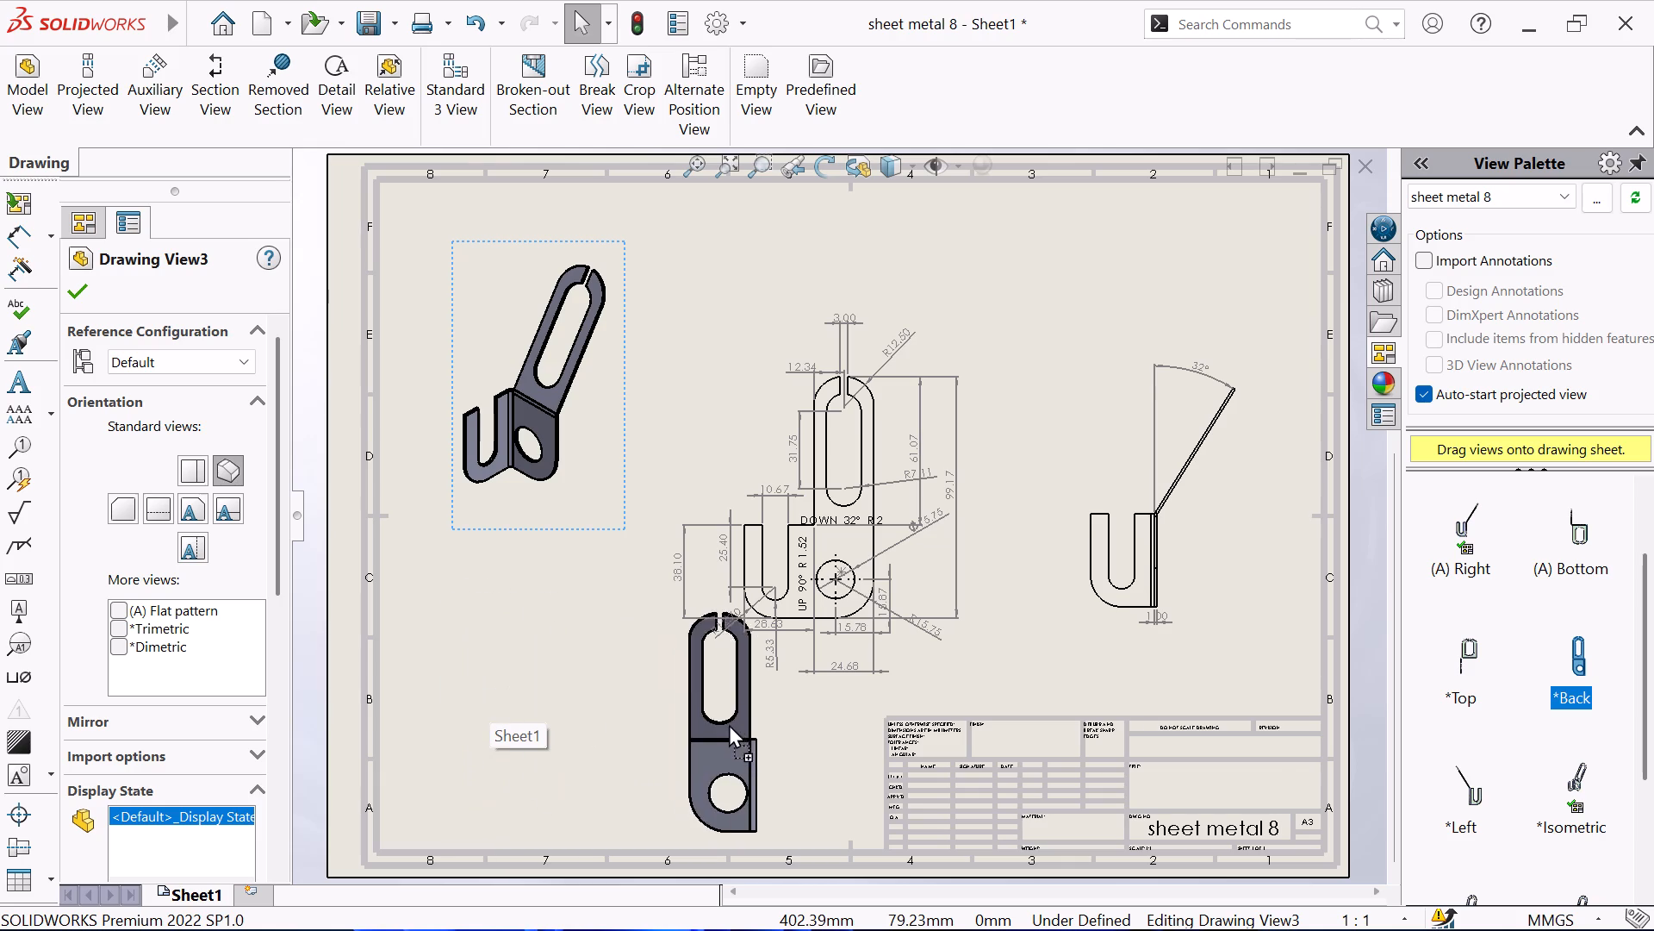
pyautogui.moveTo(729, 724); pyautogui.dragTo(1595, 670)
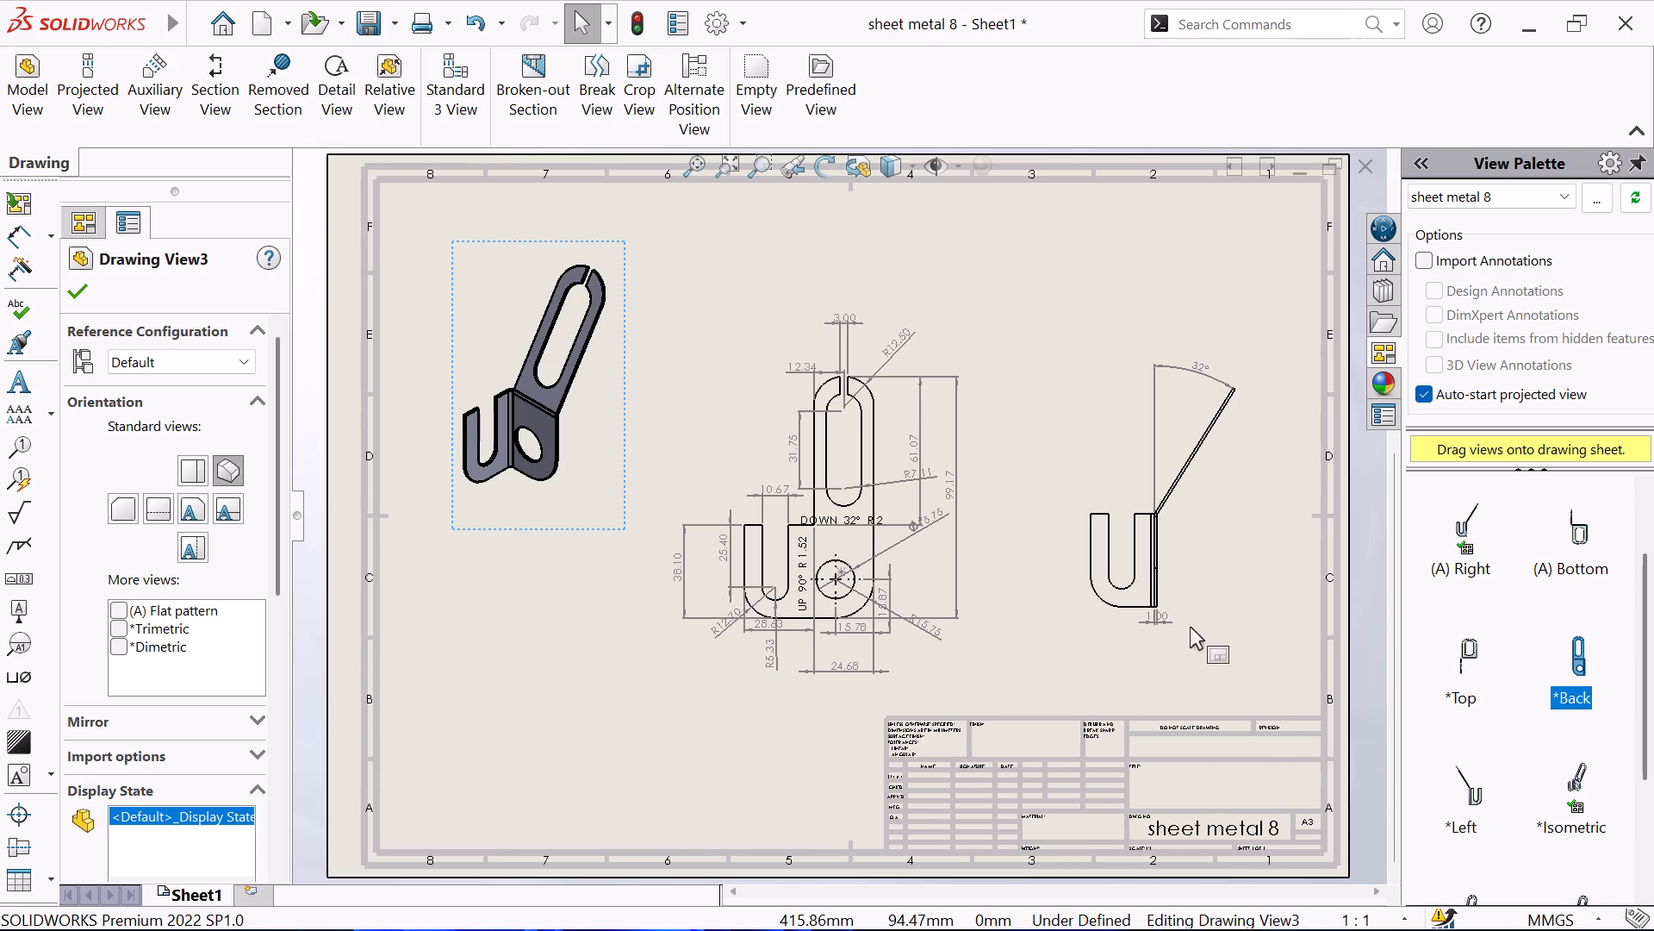
# Accept the isometric view's properties.
pyautogui.click(87, 291)
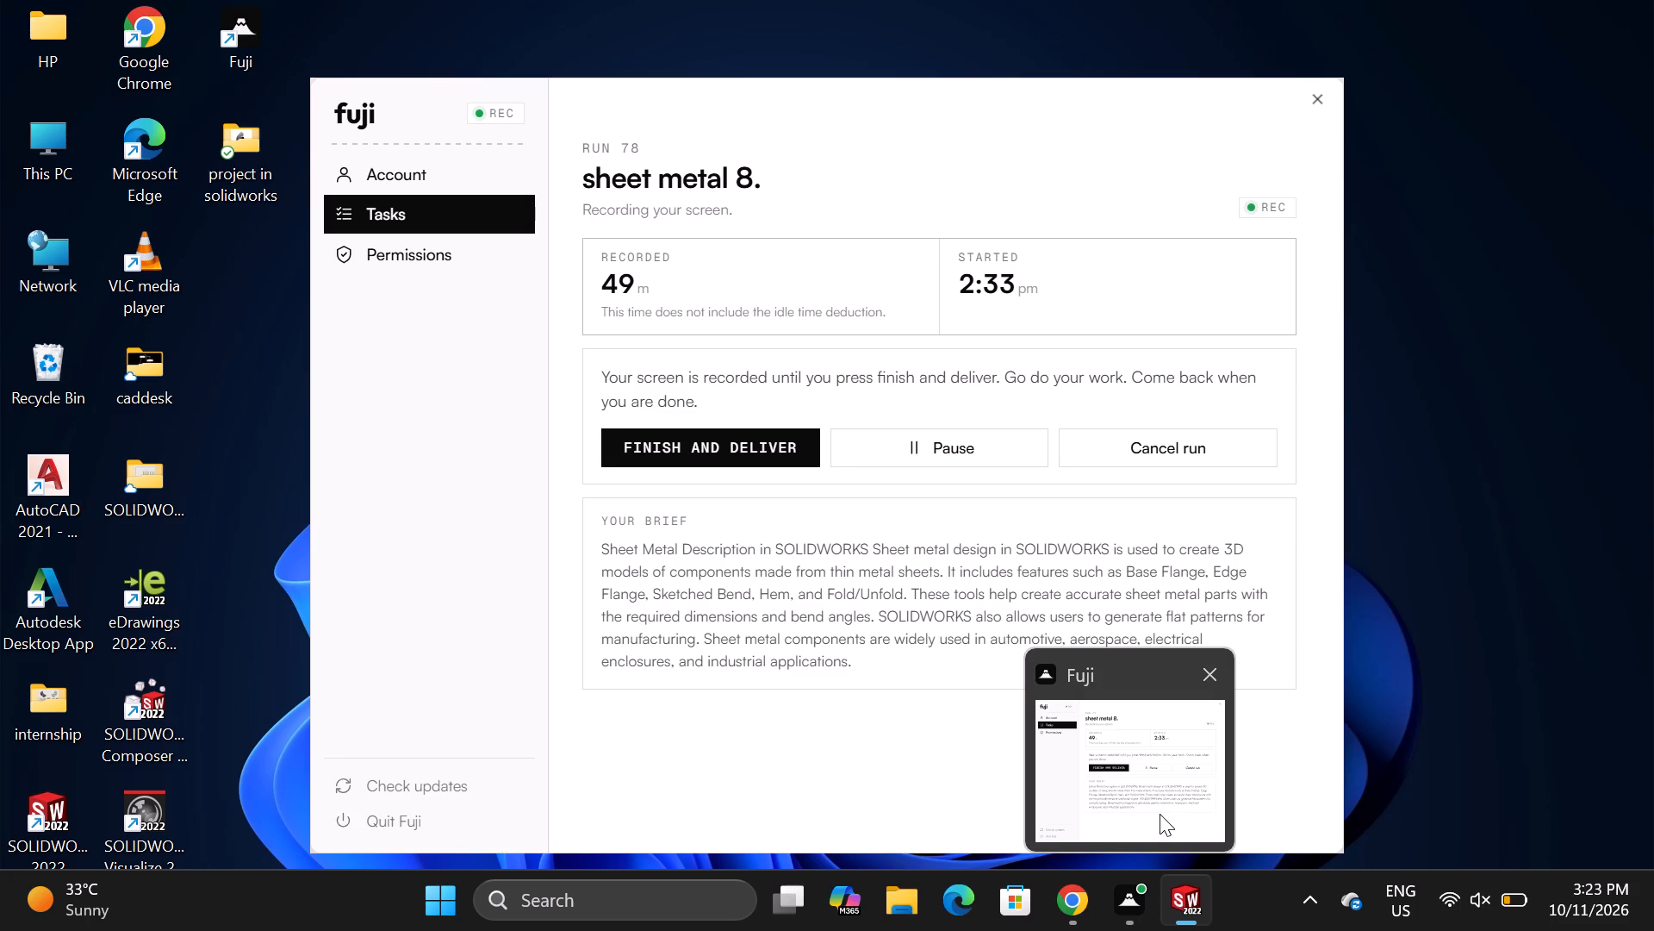
# Review the flat pattern, right and isometric views on the sheet for missing dimensions.
pyautogui.scroll(1, 890, 443)
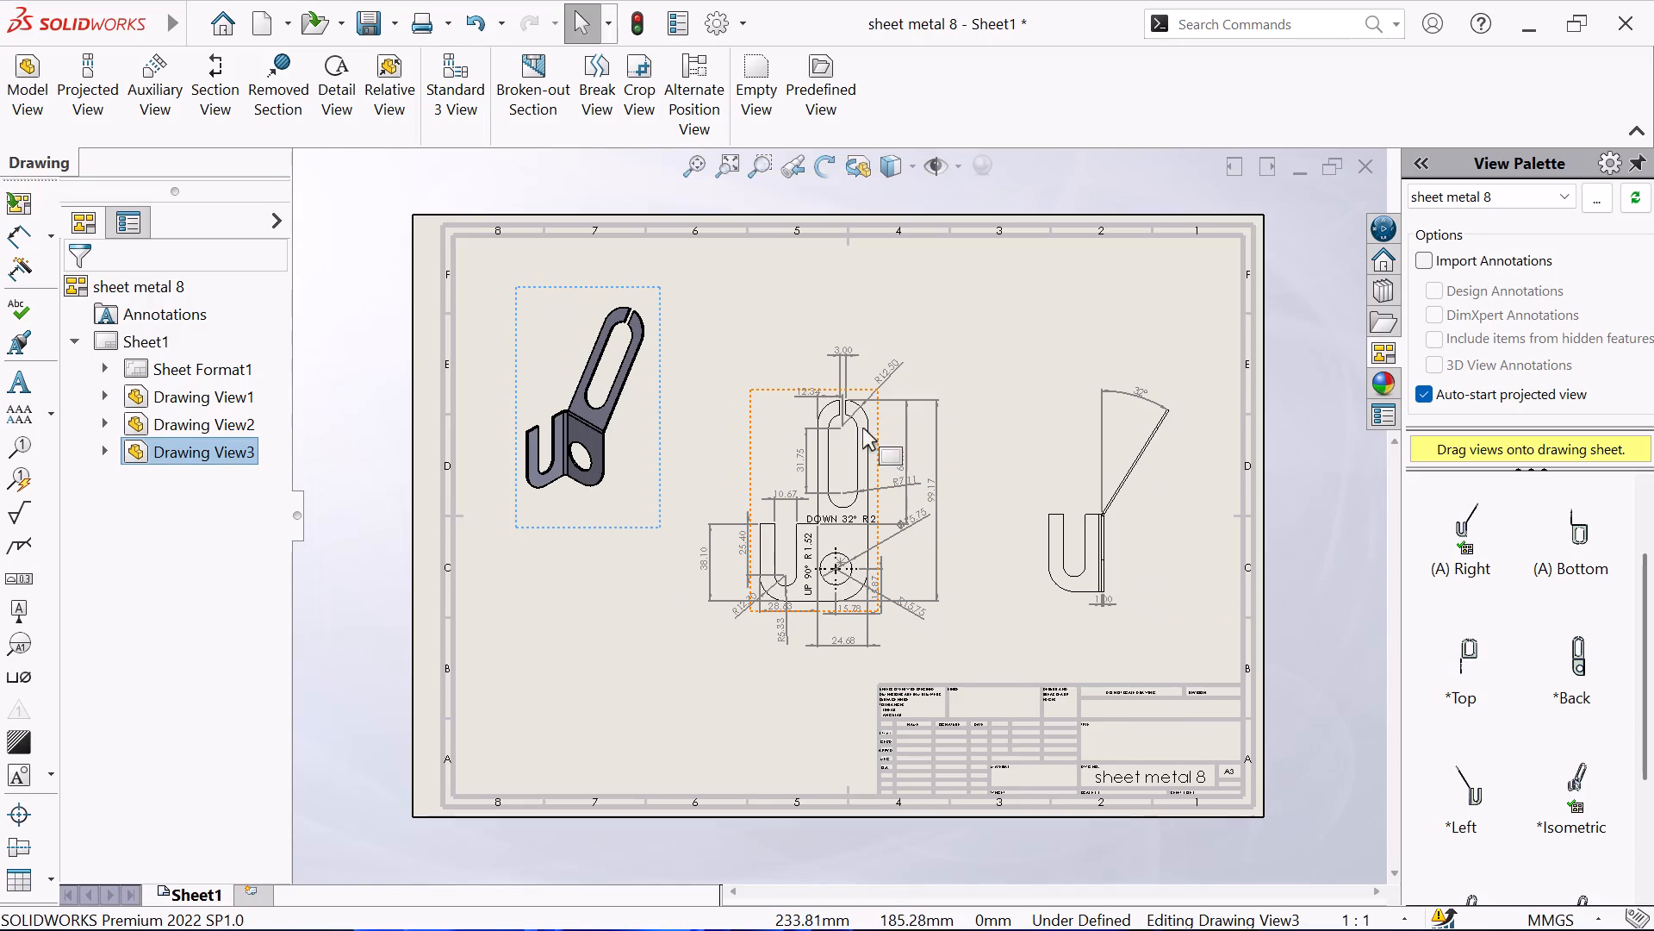
pyautogui.click(702, 171)
pyautogui.click(718, 310)
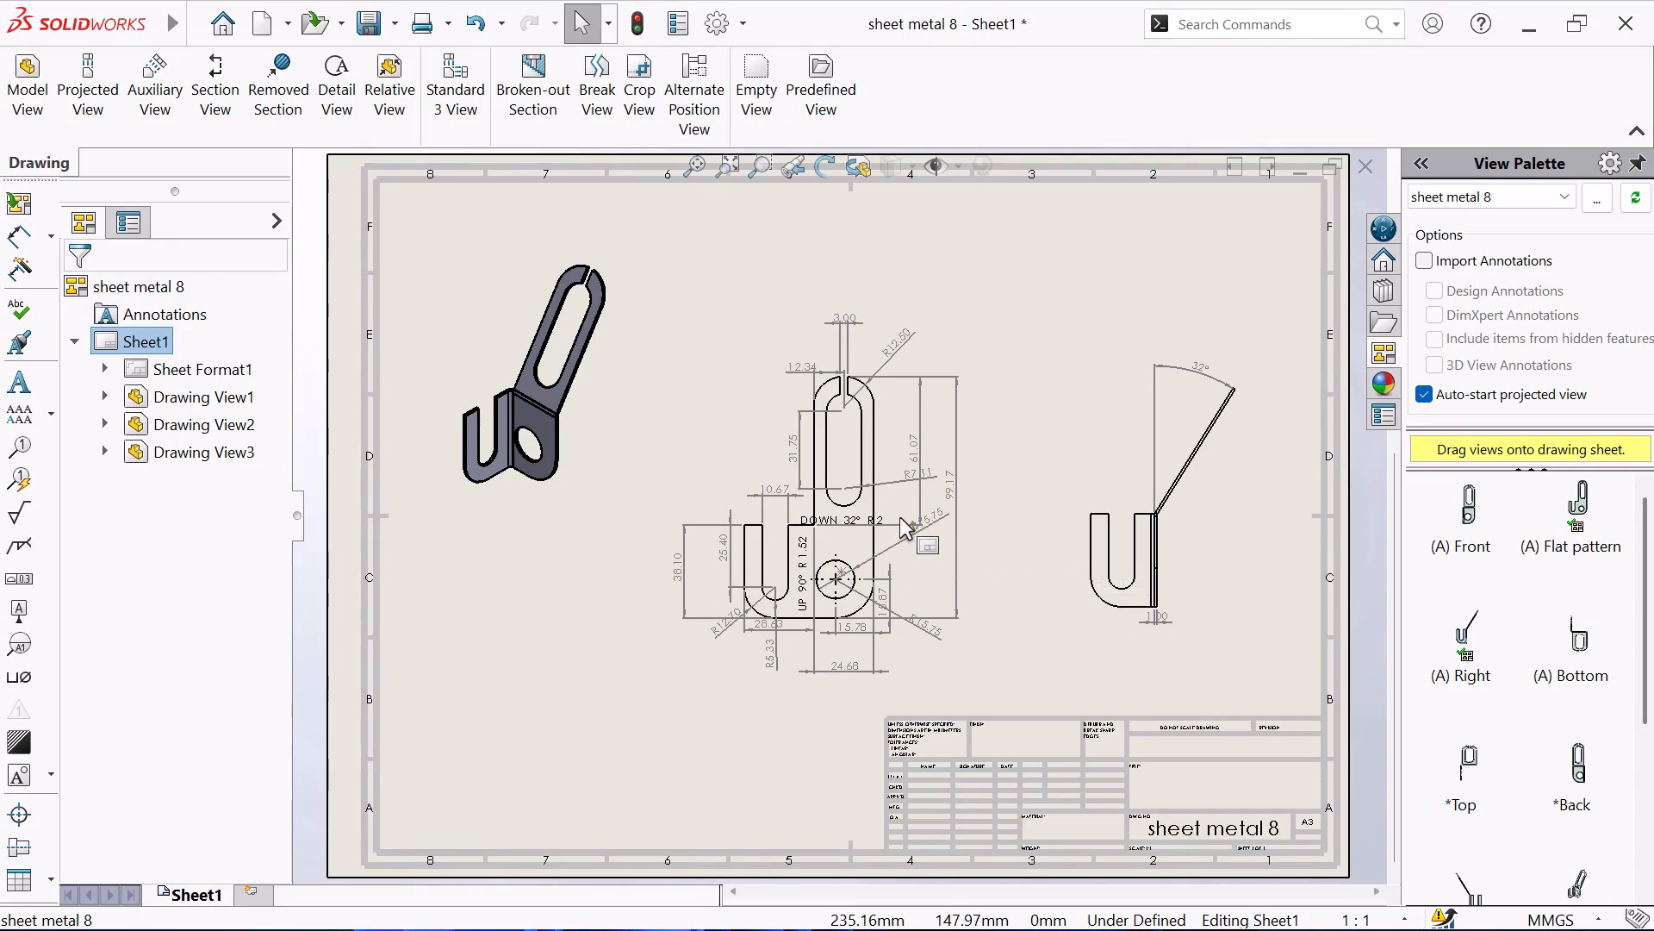
pyautogui.scroll(-3, 865, 403)
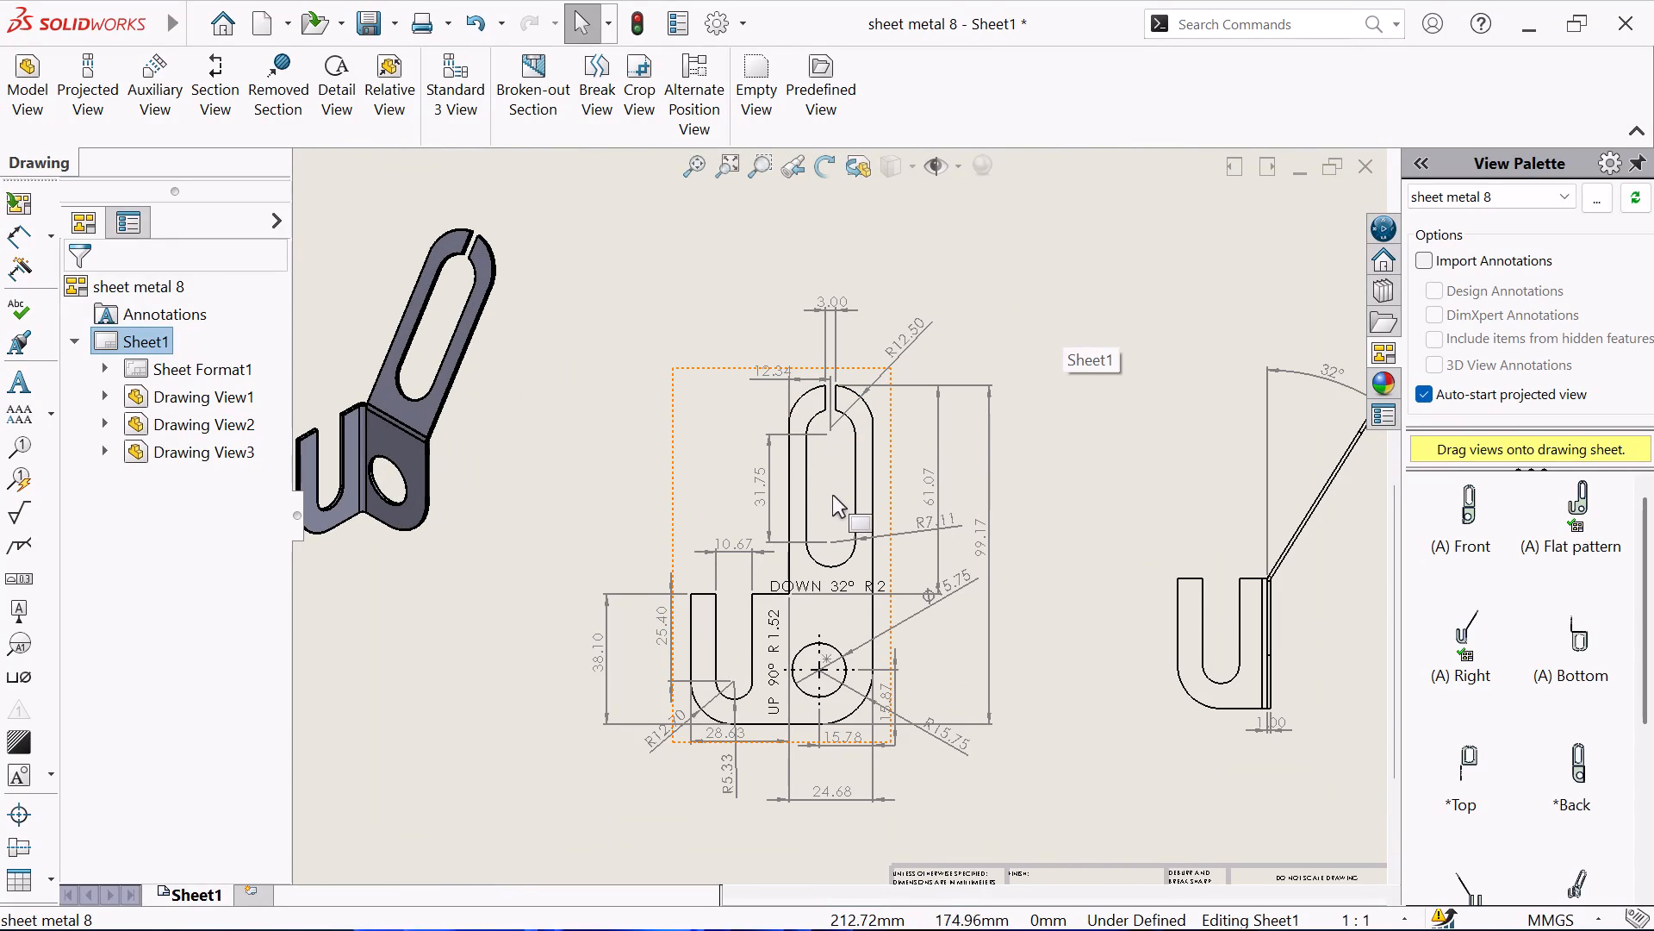
pyautogui.scroll(1, 762, 409)
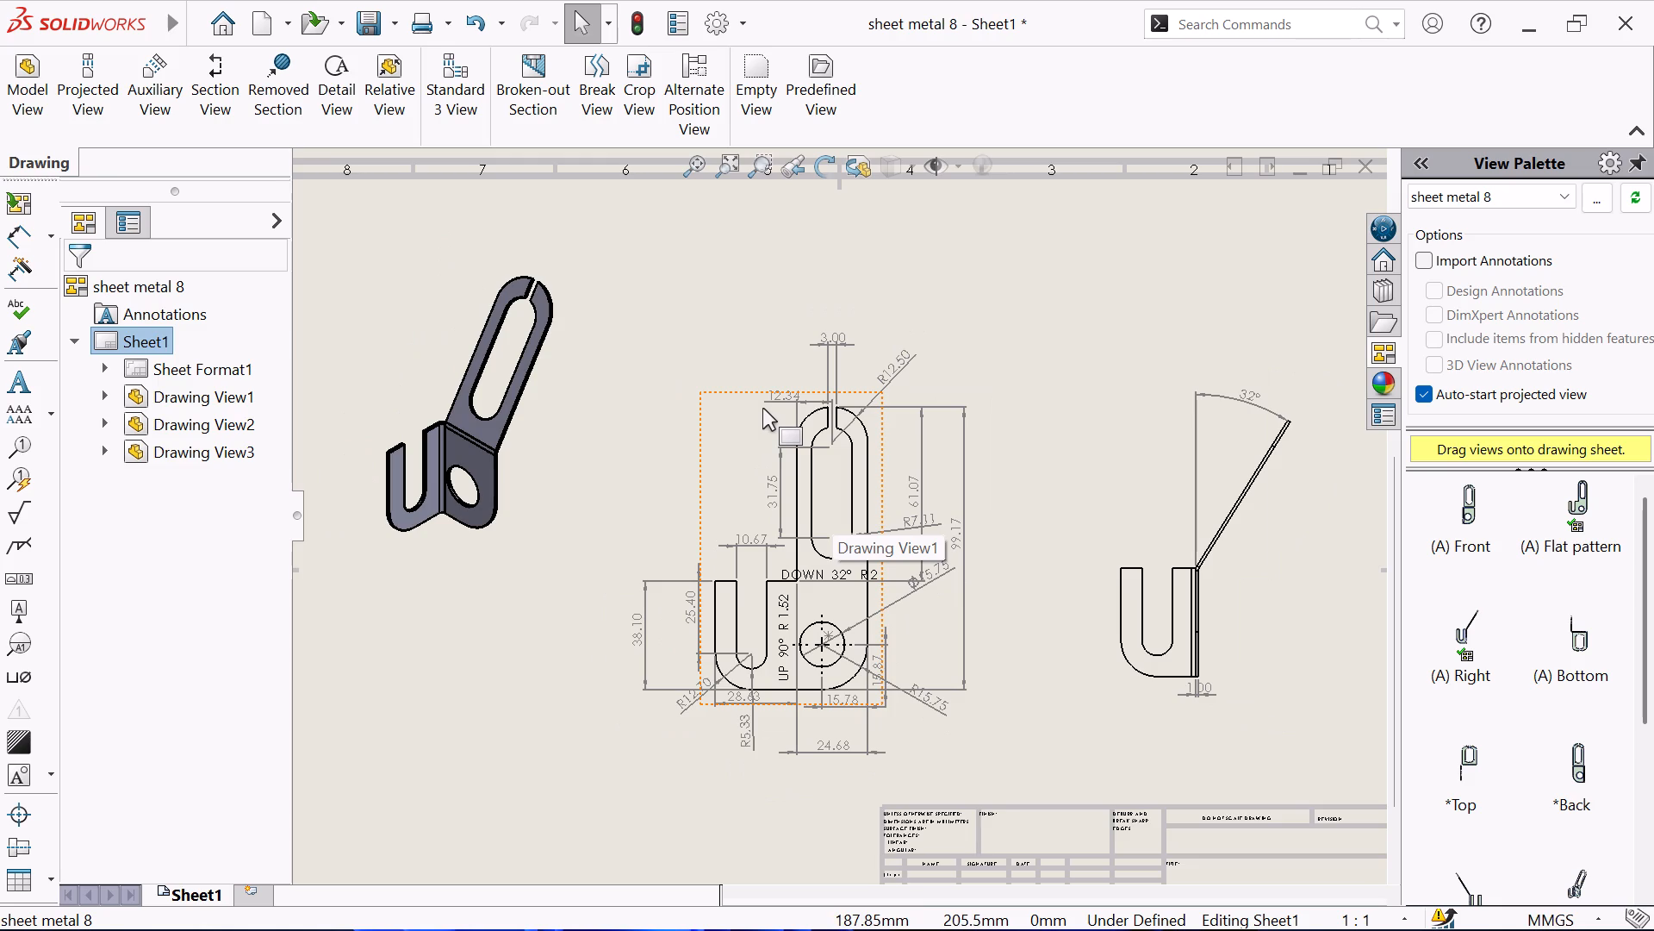
pyautogui.scroll(2, 762, 408)
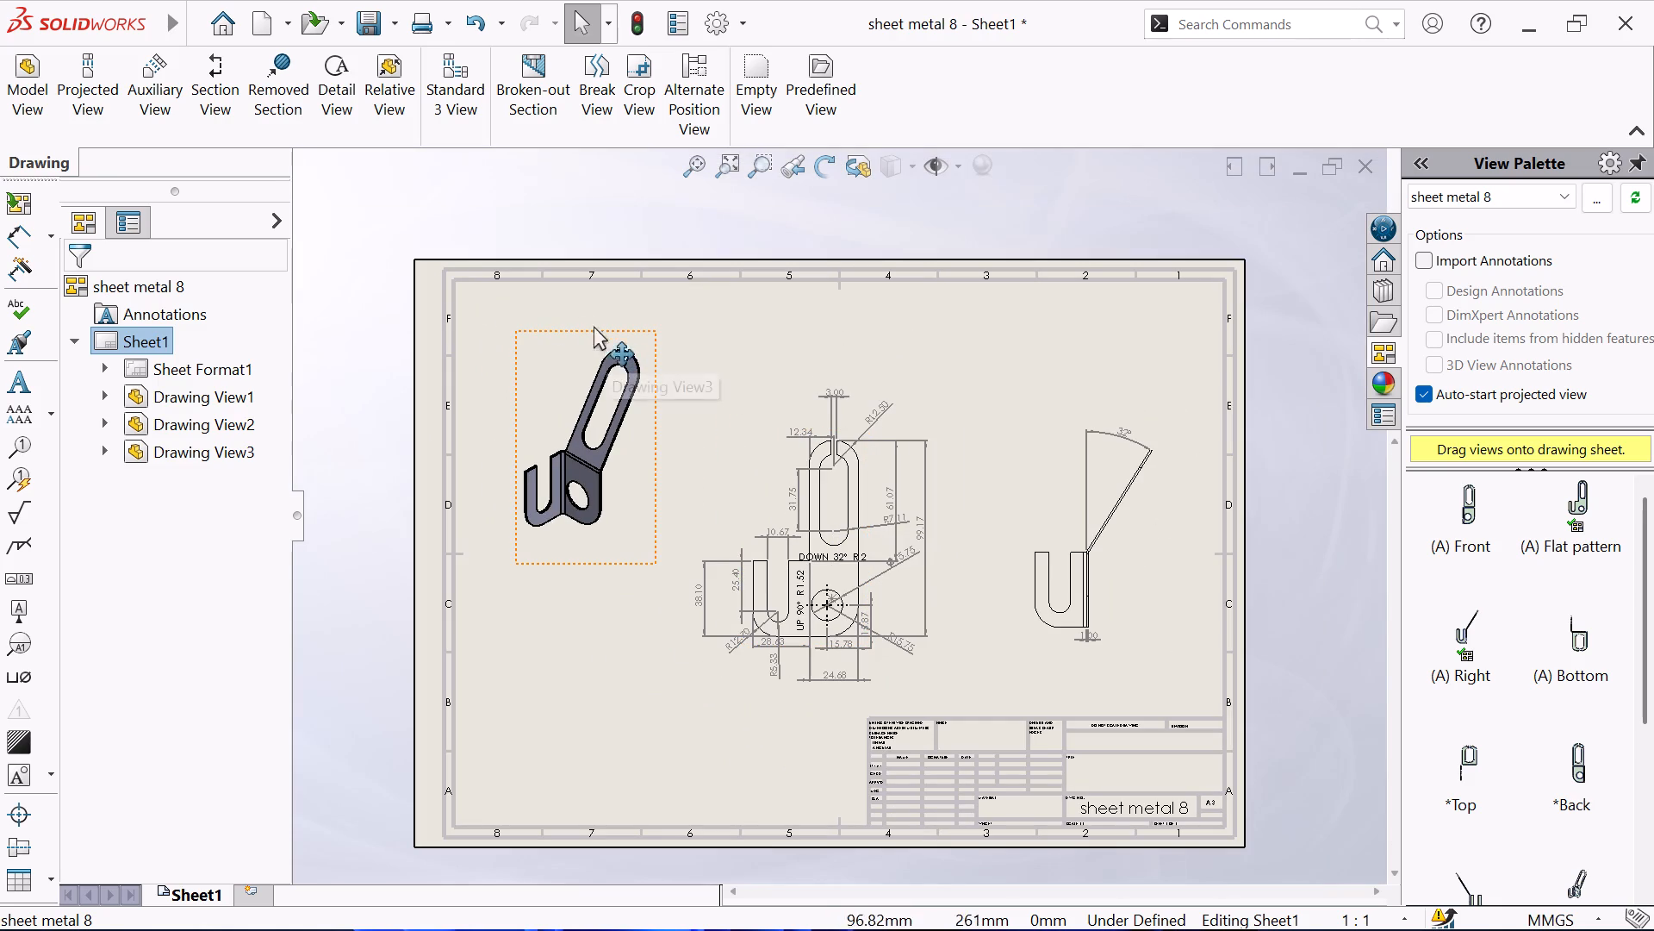
pyautogui.click(700, 158)
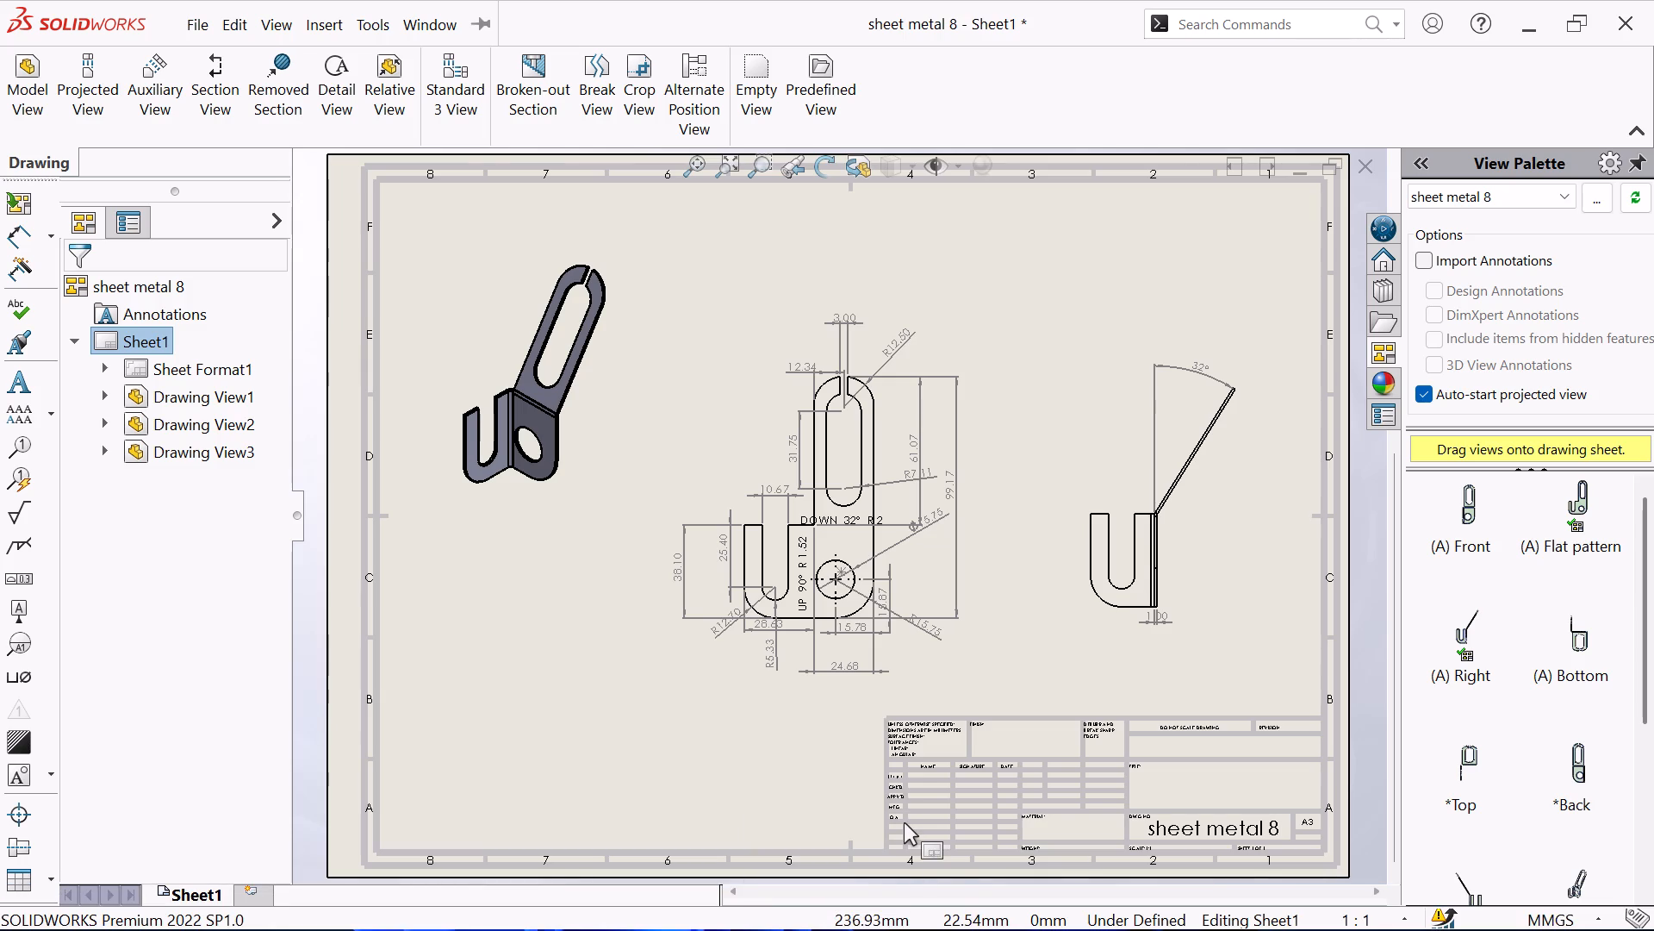
pyautogui.scroll(2, 1006, 553)
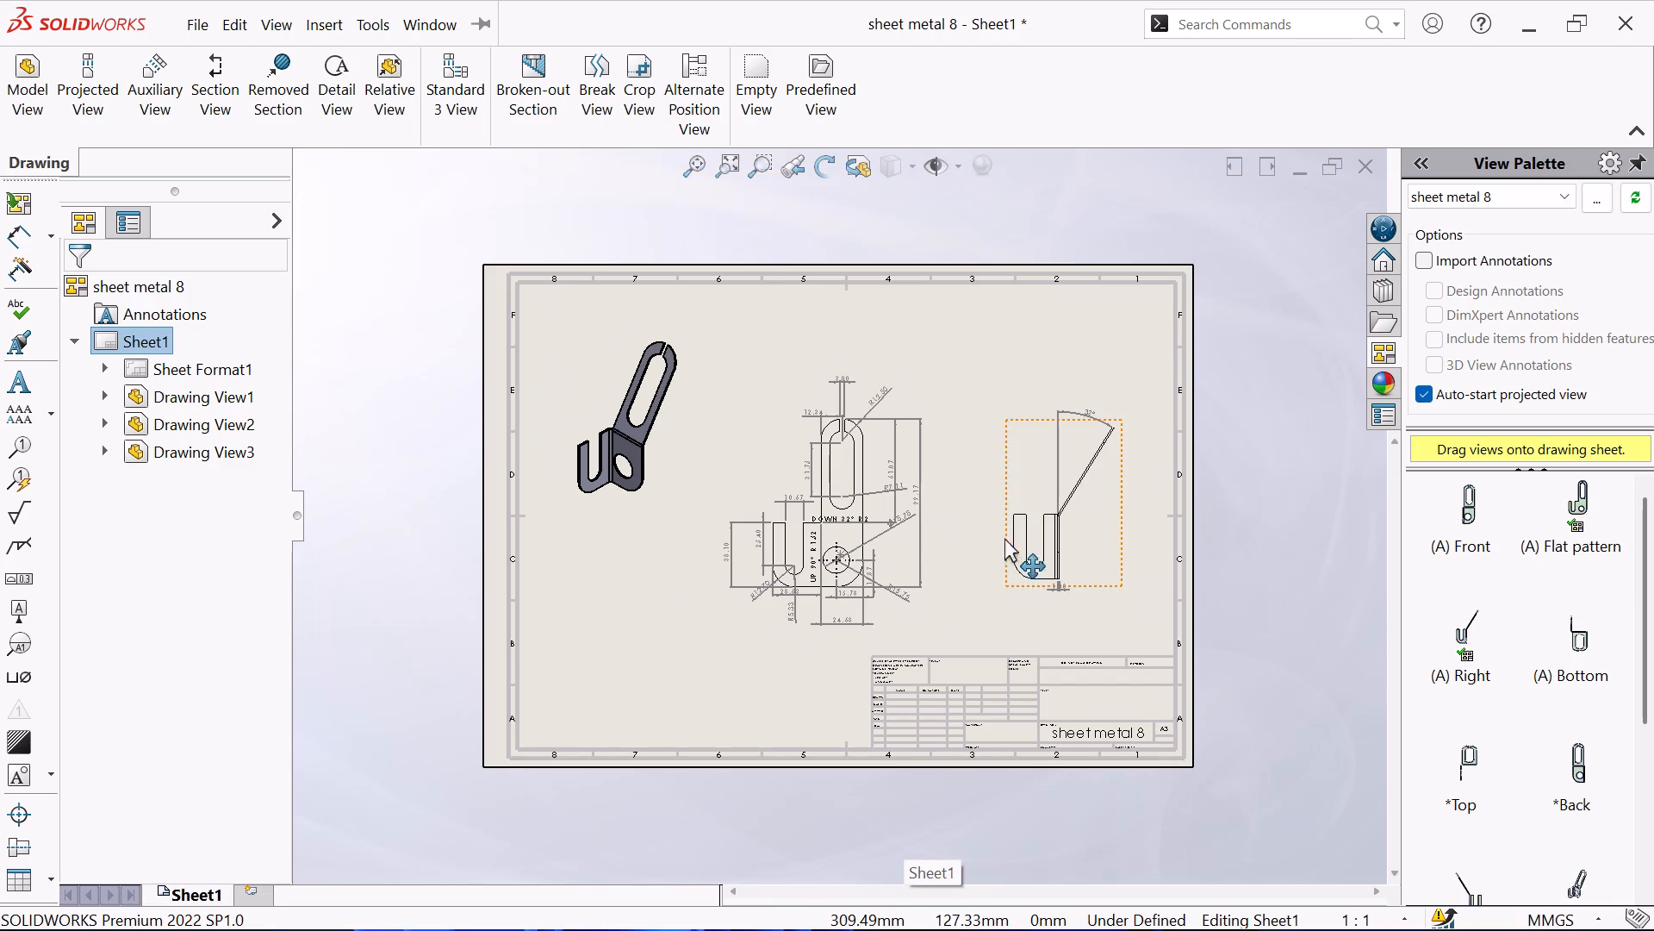
pyautogui.click(693, 166)
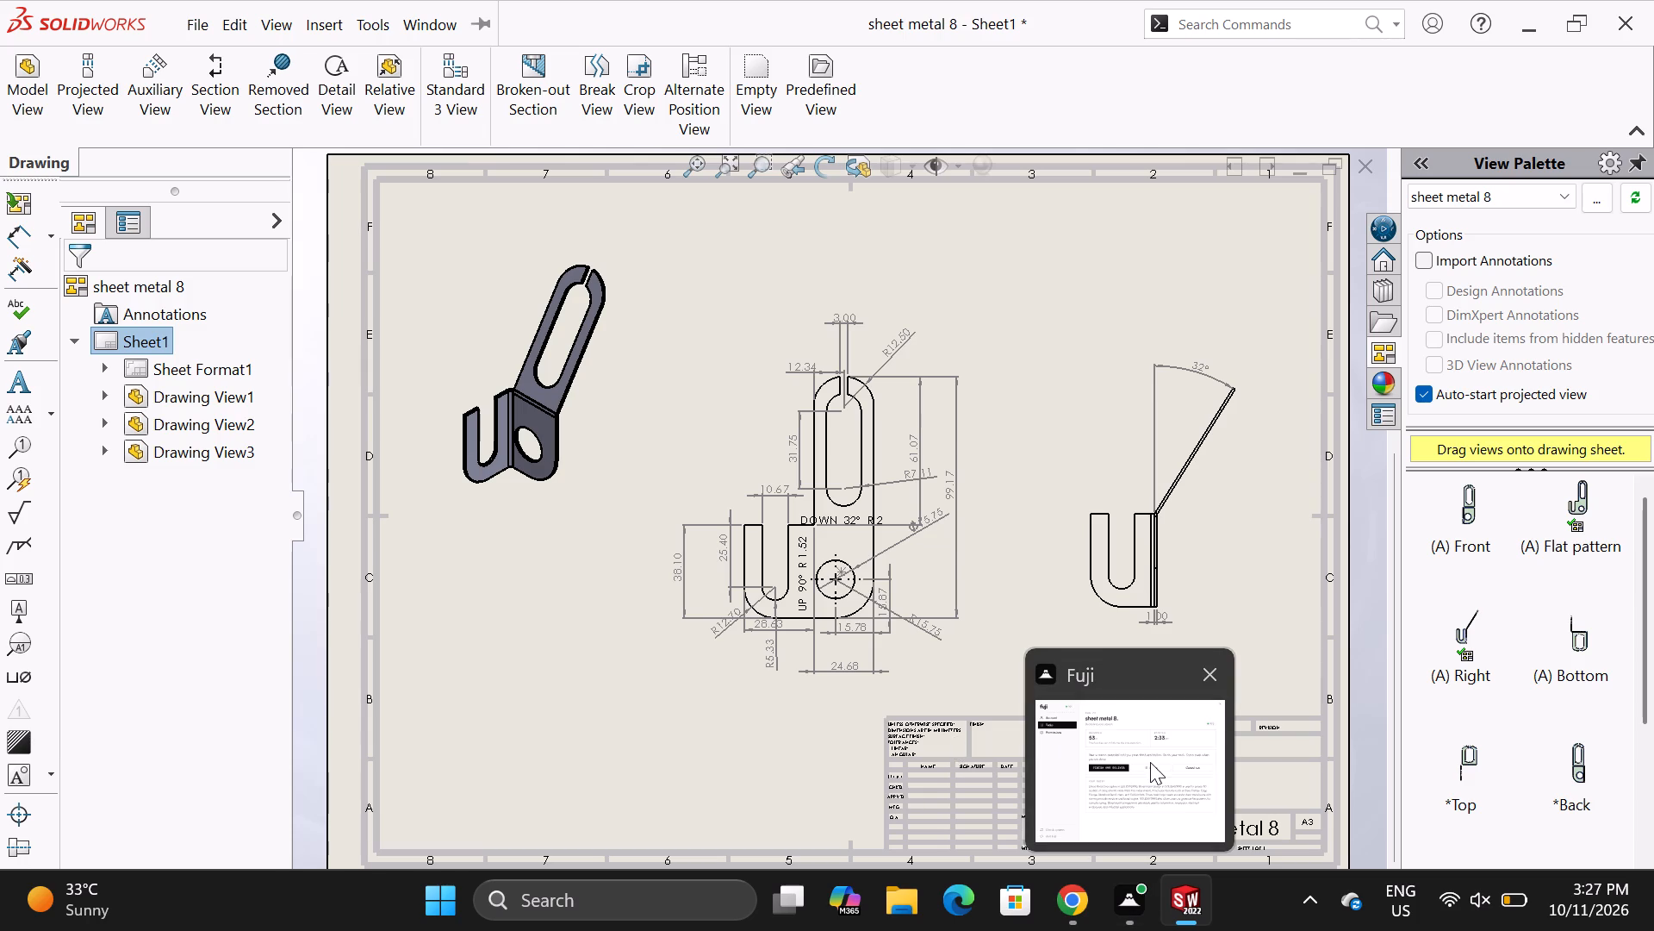
pyautogui.scroll(1, 917, 495)
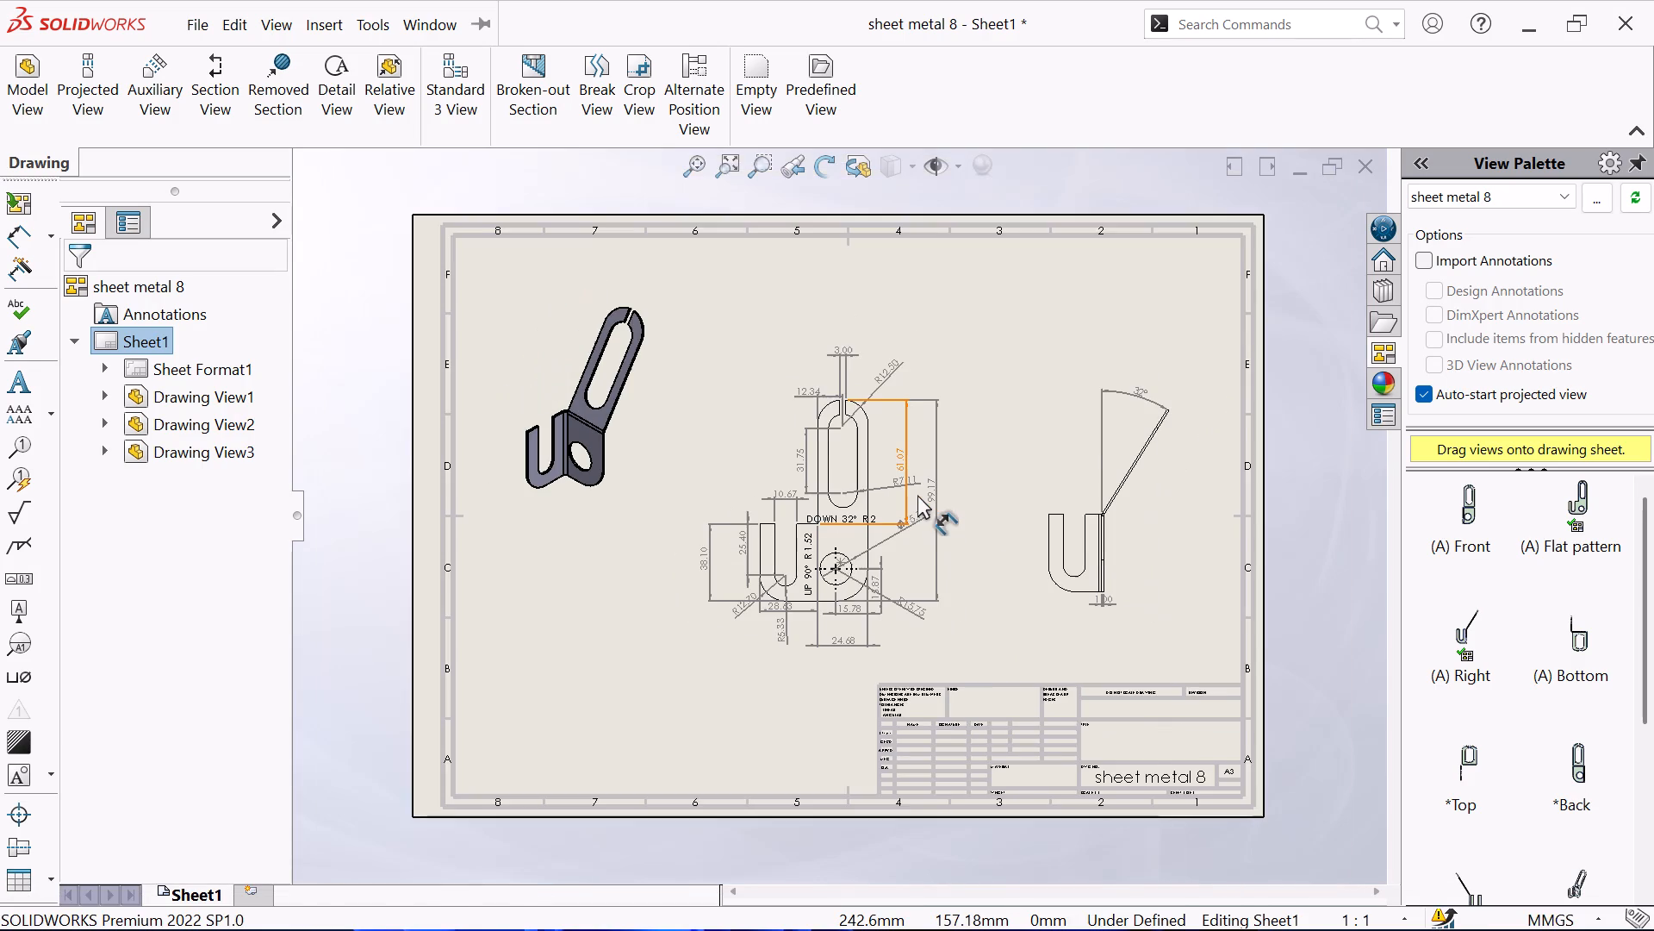
pyautogui.scroll(1, 917, 495)
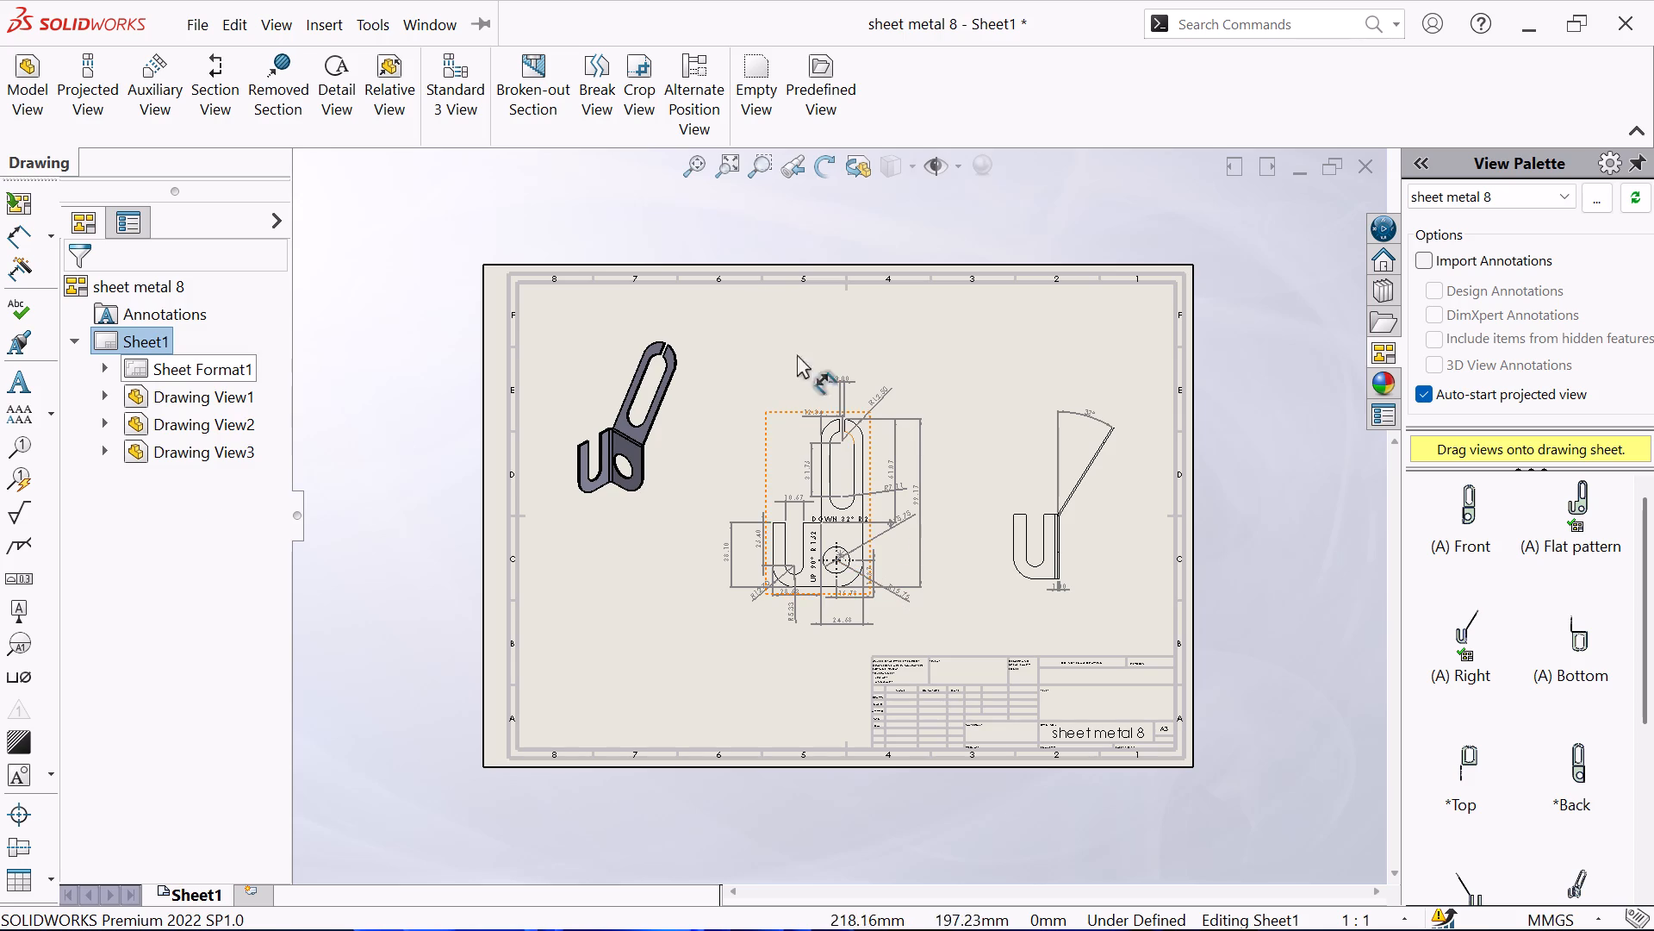
pyautogui.click(699, 175)
# Dimension the flat pattern's overall width between its two outer vertical edges, placing it below the existing bottom dimensions, and finish dimensioning.
pyautogui.scroll(-2, 954, 459)
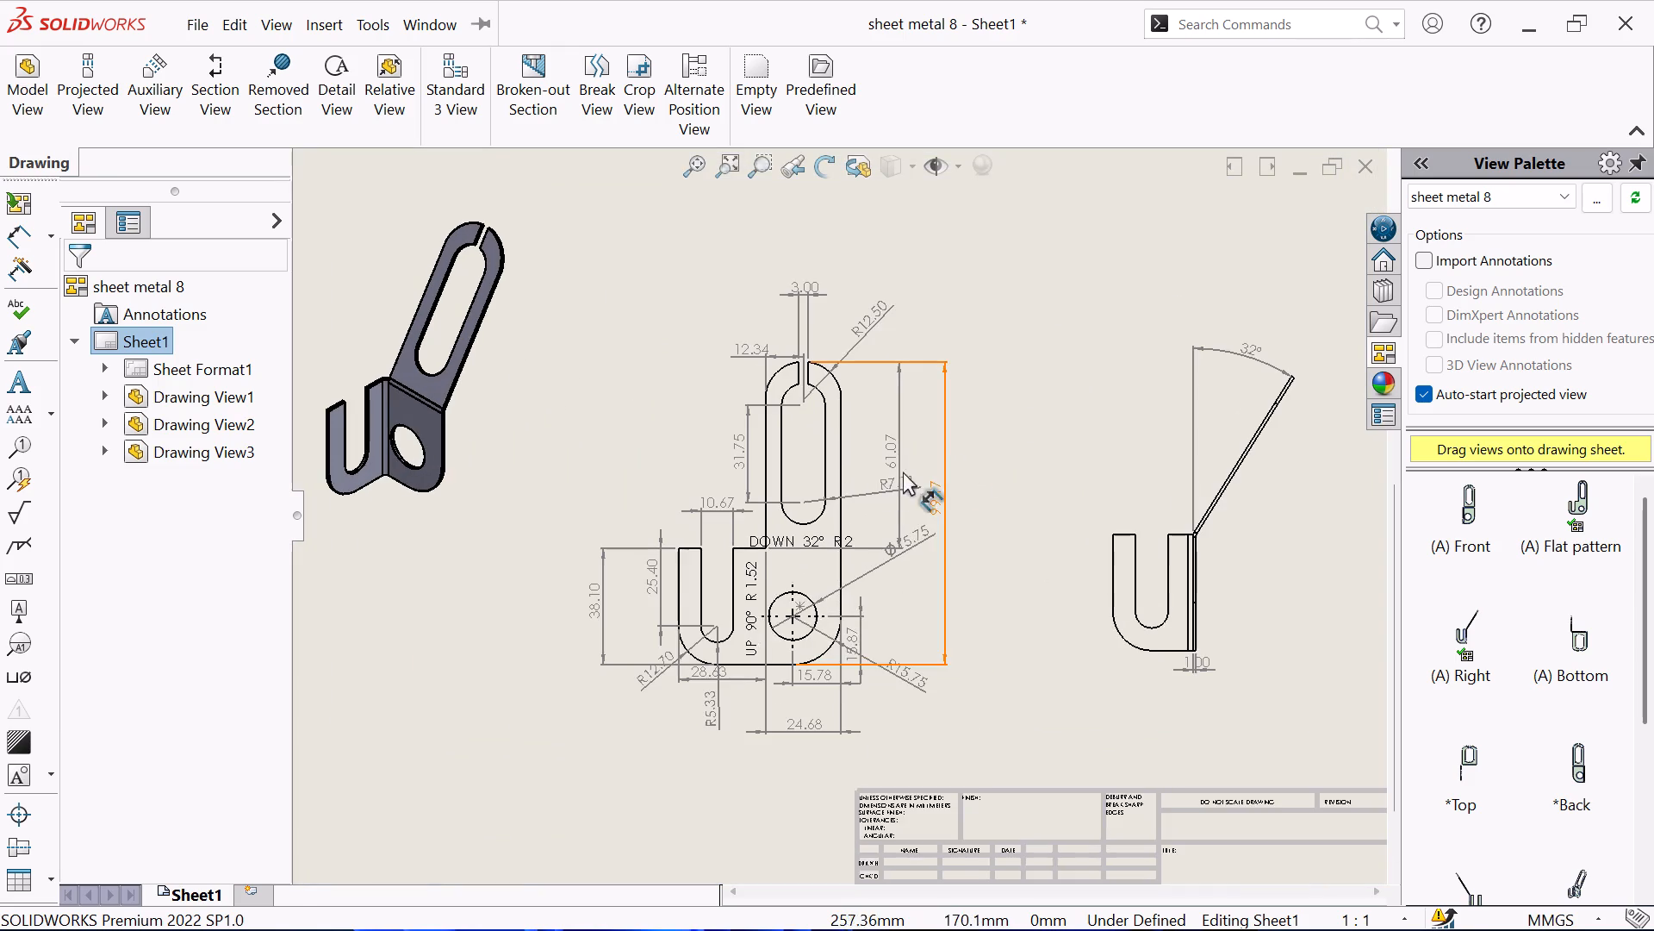
pyautogui.scroll(-2, 840, 478)
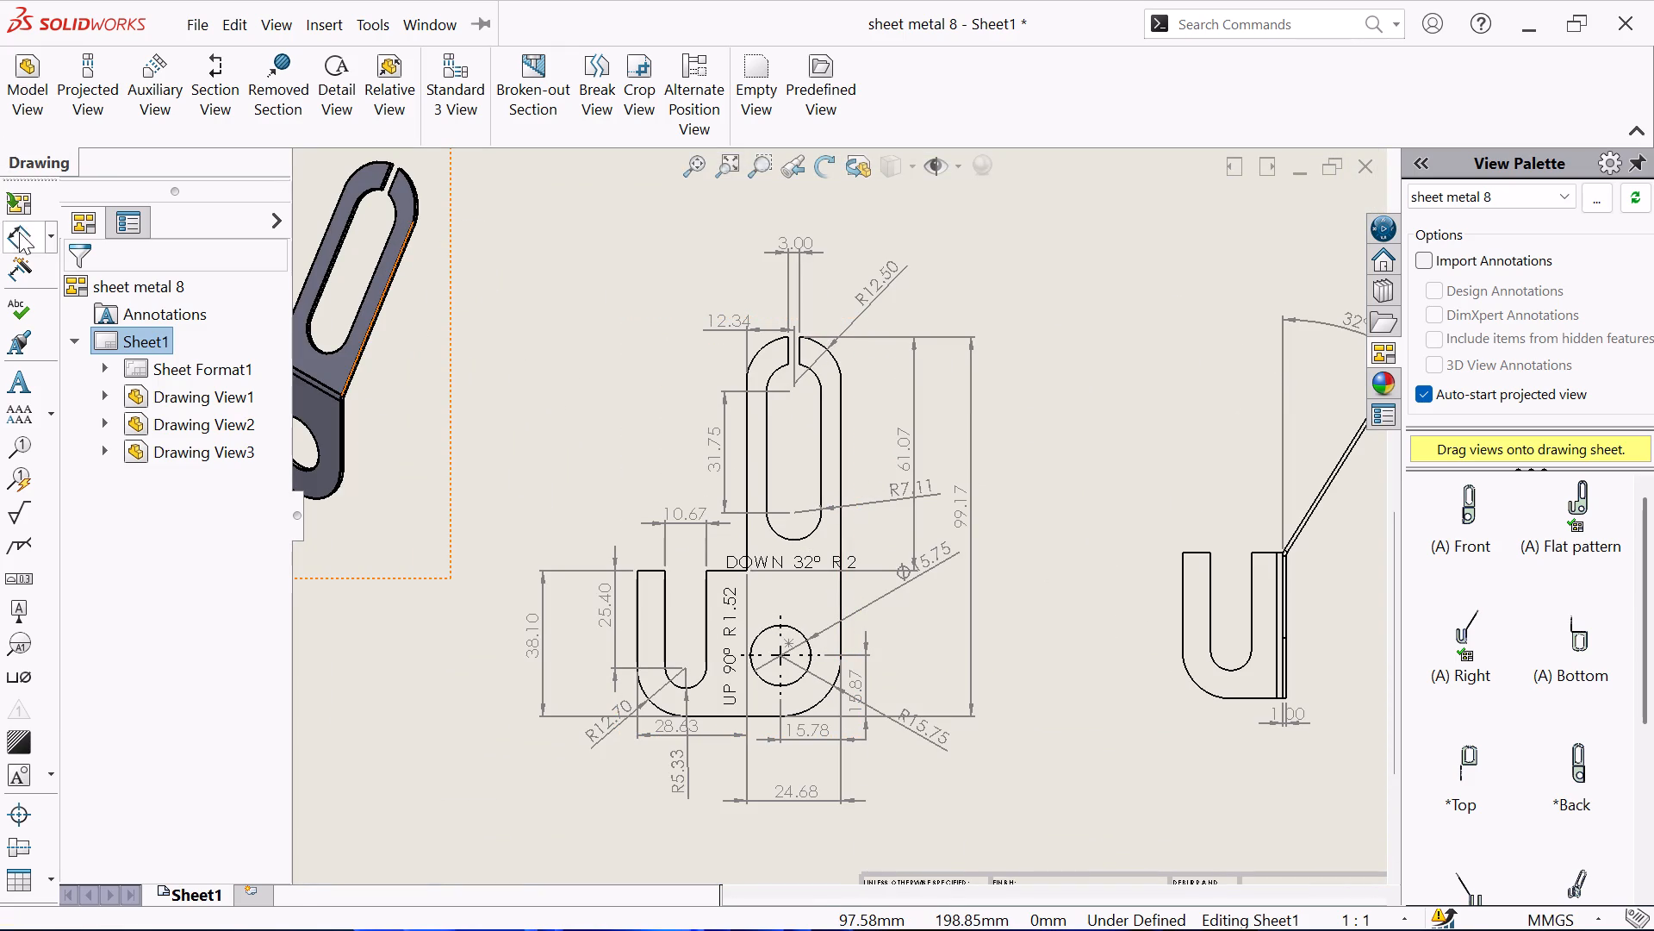
pyautogui.click(19, 232)
pyautogui.scroll(-1, 785, 683)
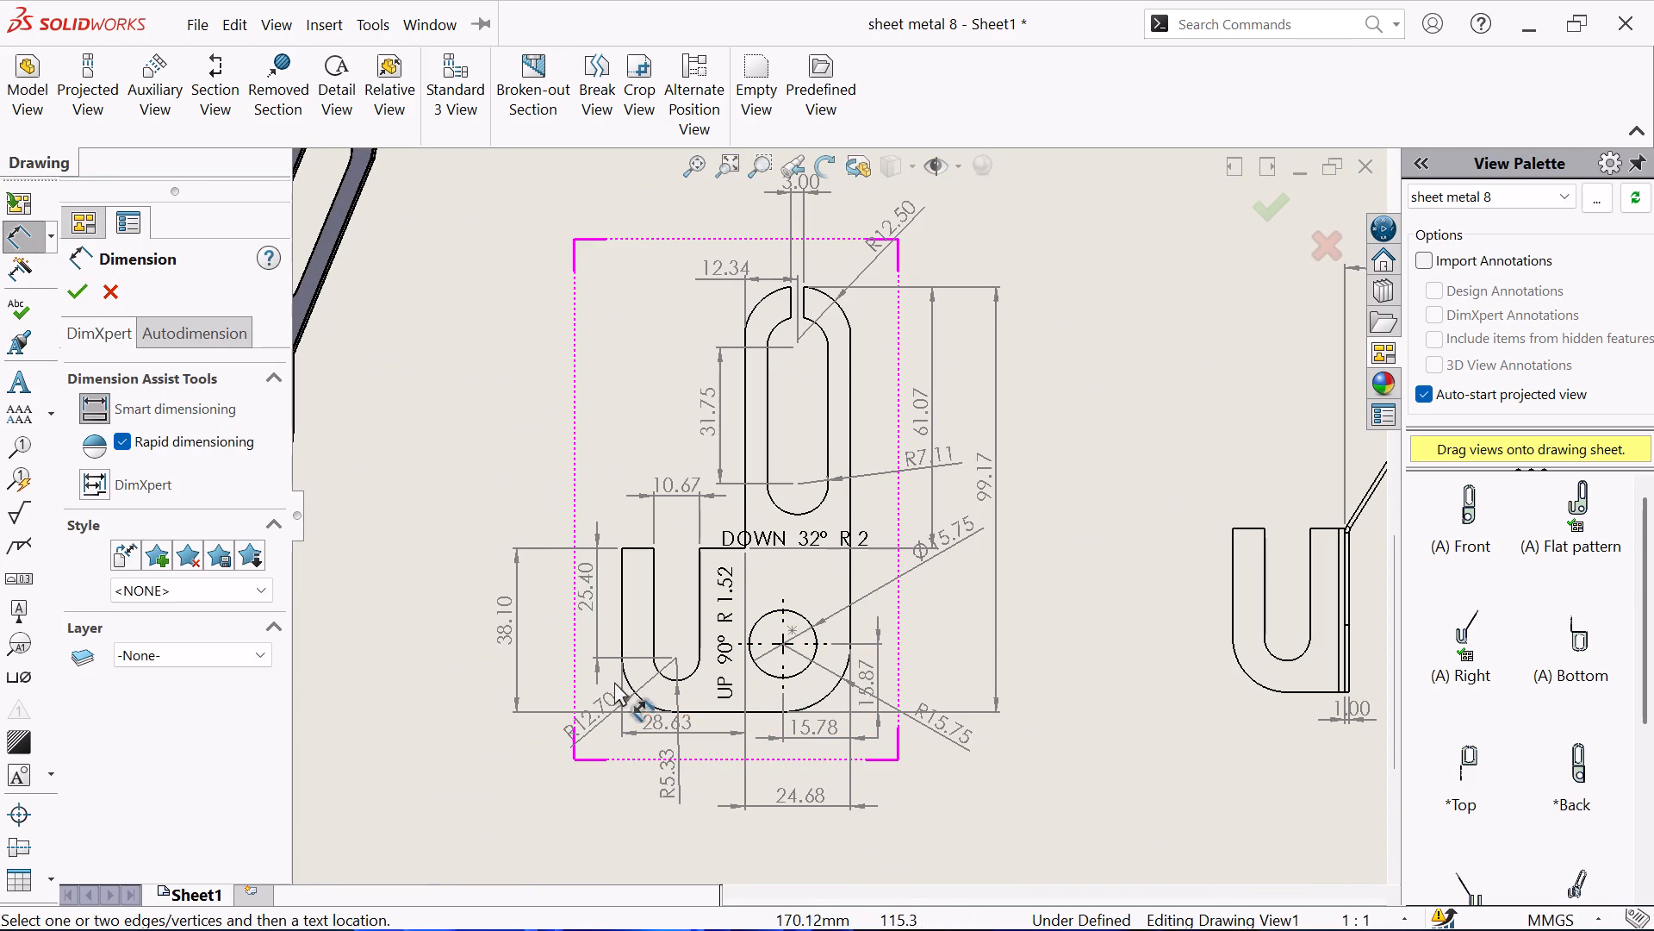
pyautogui.click(623, 579)
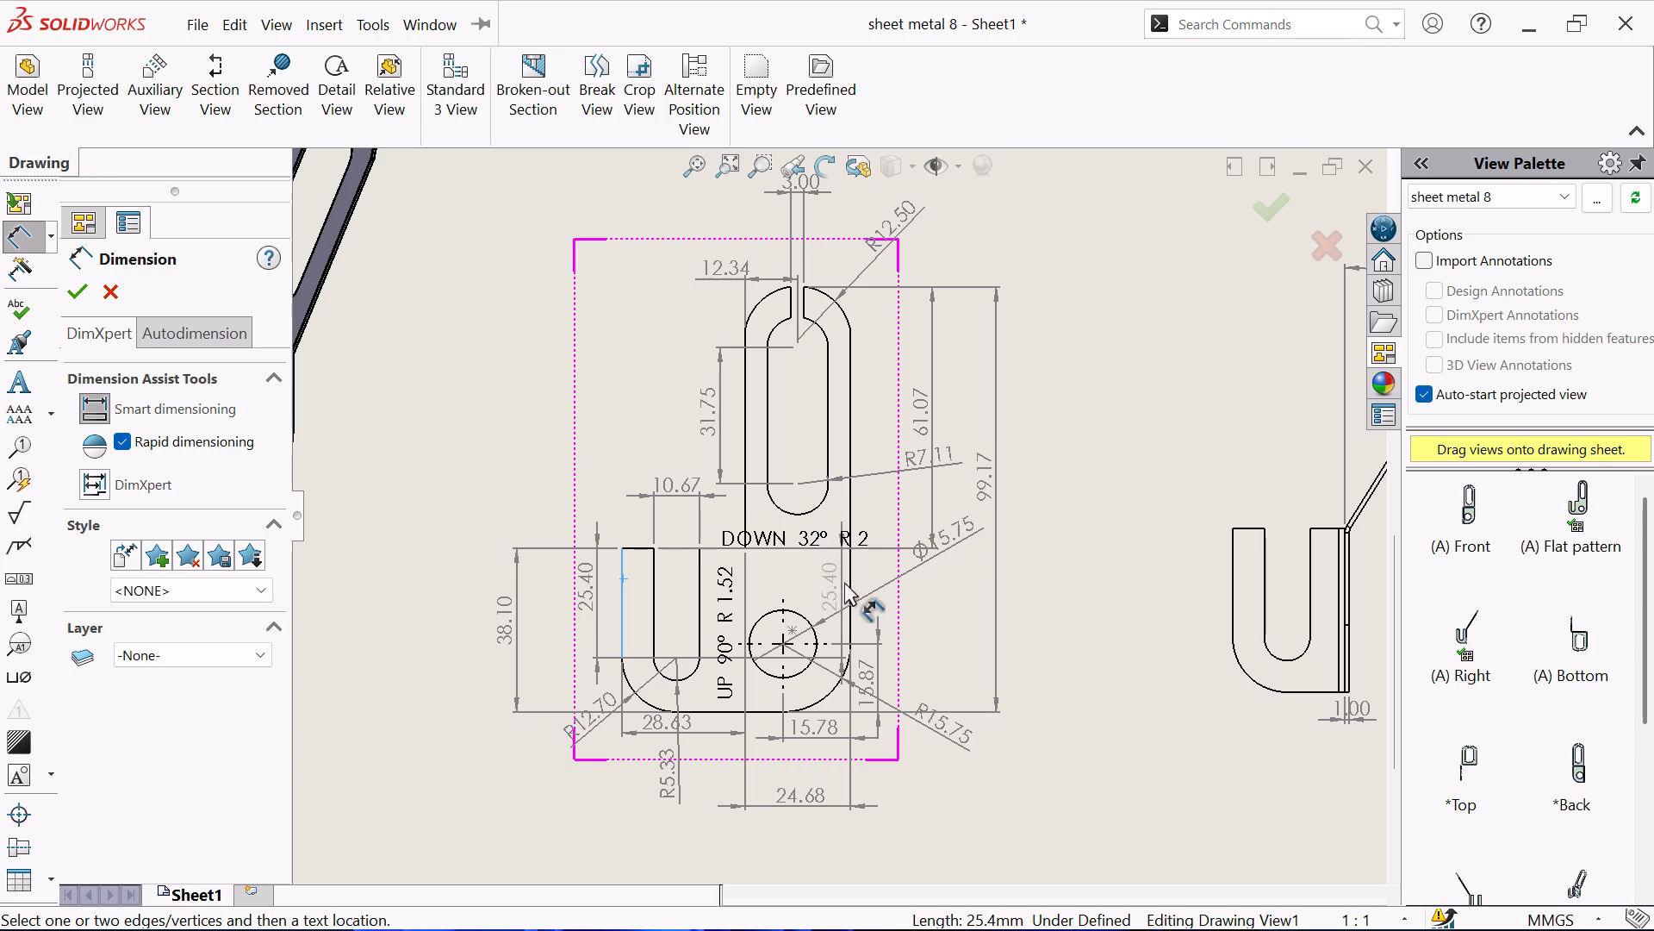
pyautogui.click(849, 576)
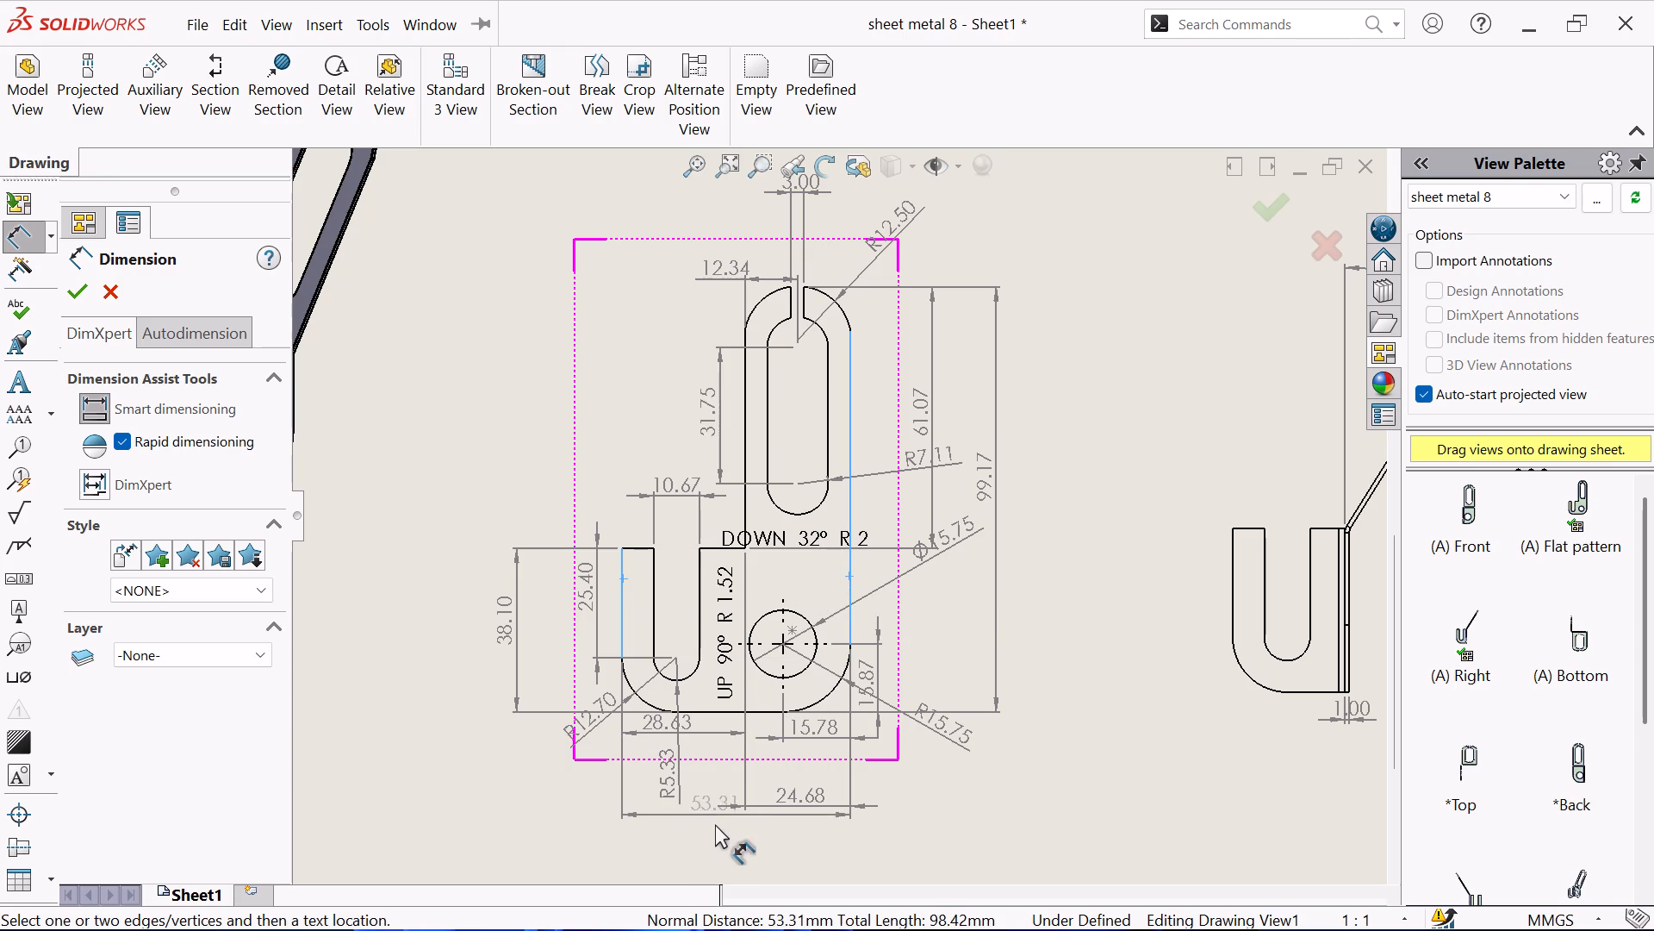
pyautogui.click(715, 841)
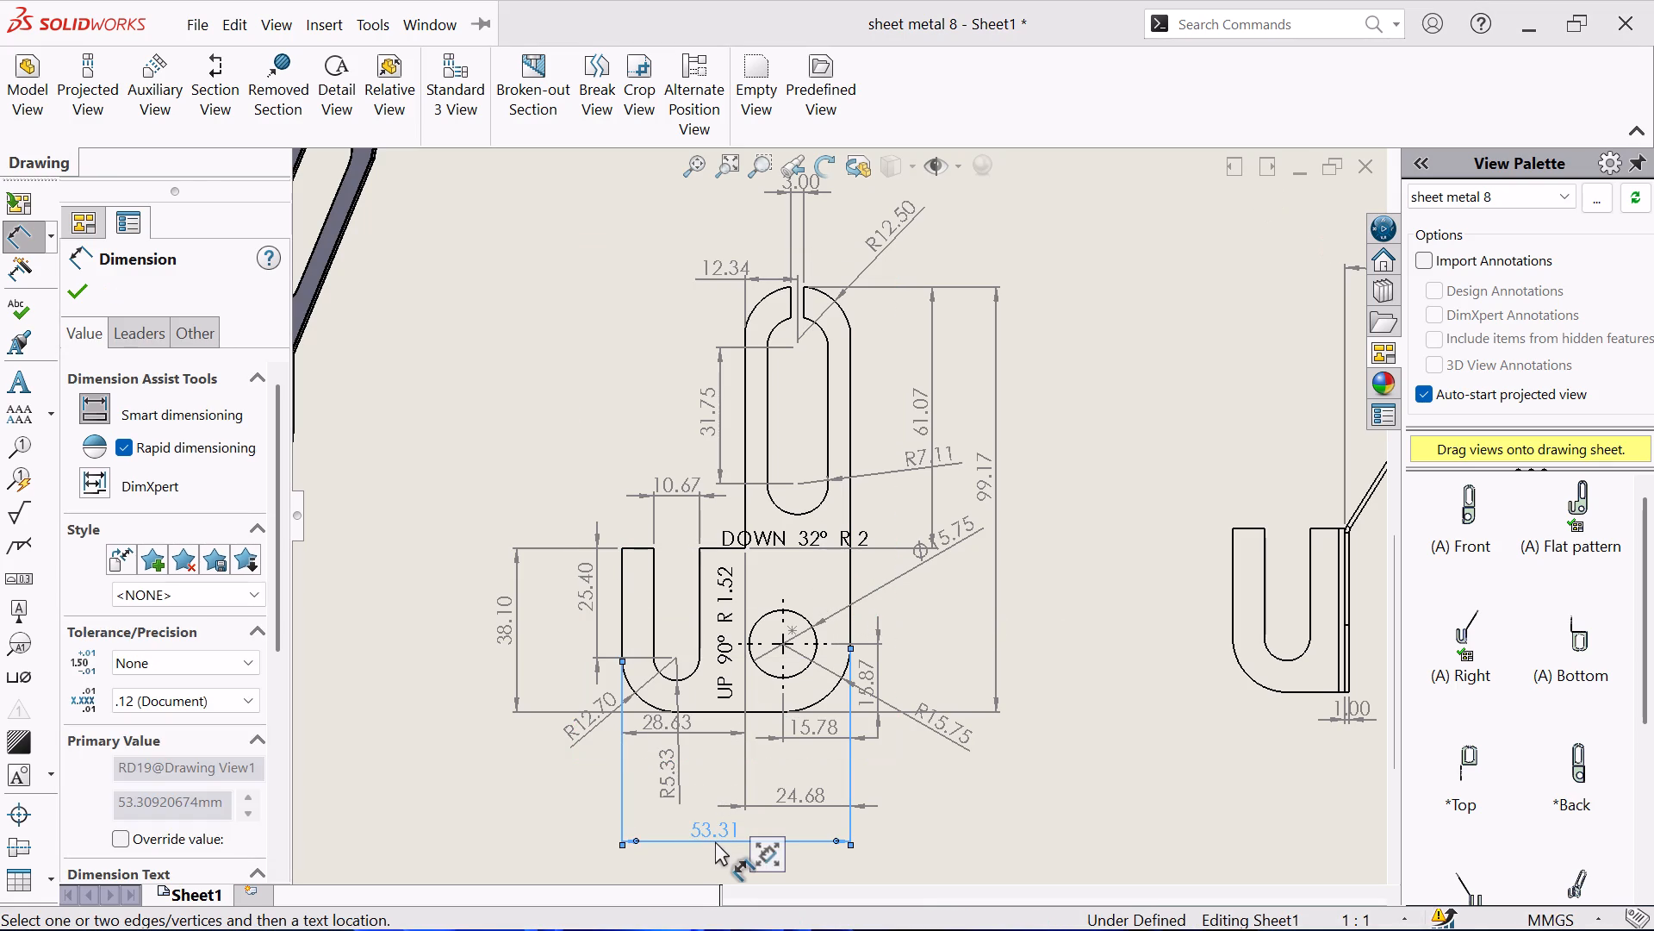
pyautogui.click(83, 297)
# Check the layout of the three views, their dimensions and the title block across the whole A3 sheet.
pyautogui.scroll(1, 881, 622)
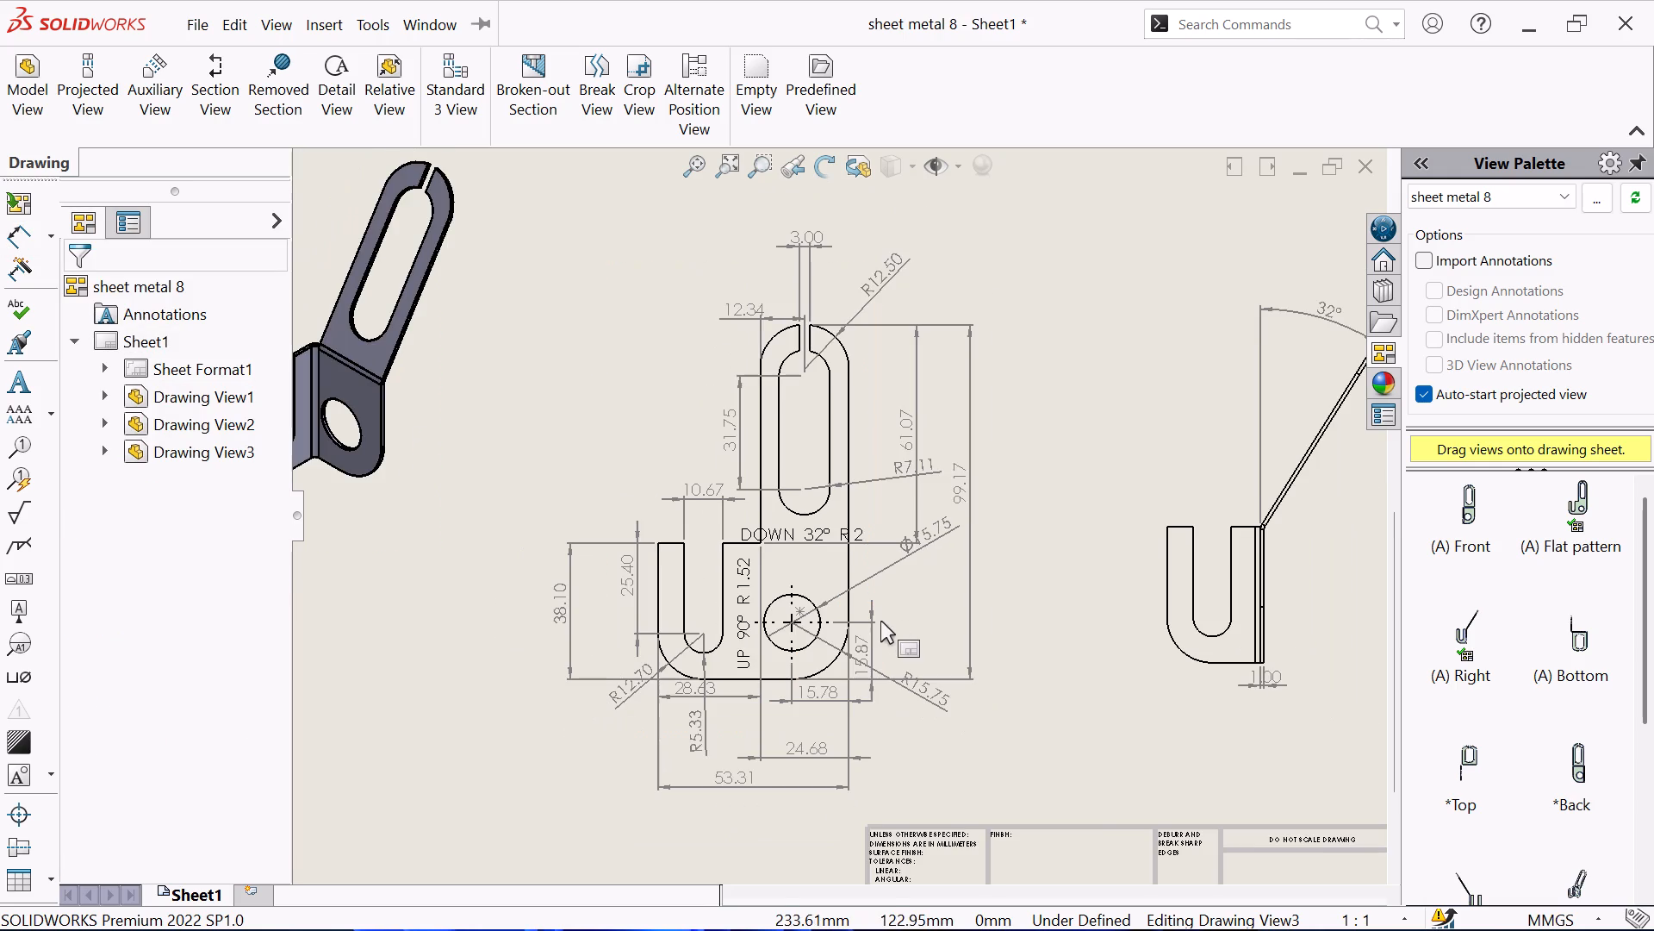
pyautogui.scroll(2, 885, 615)
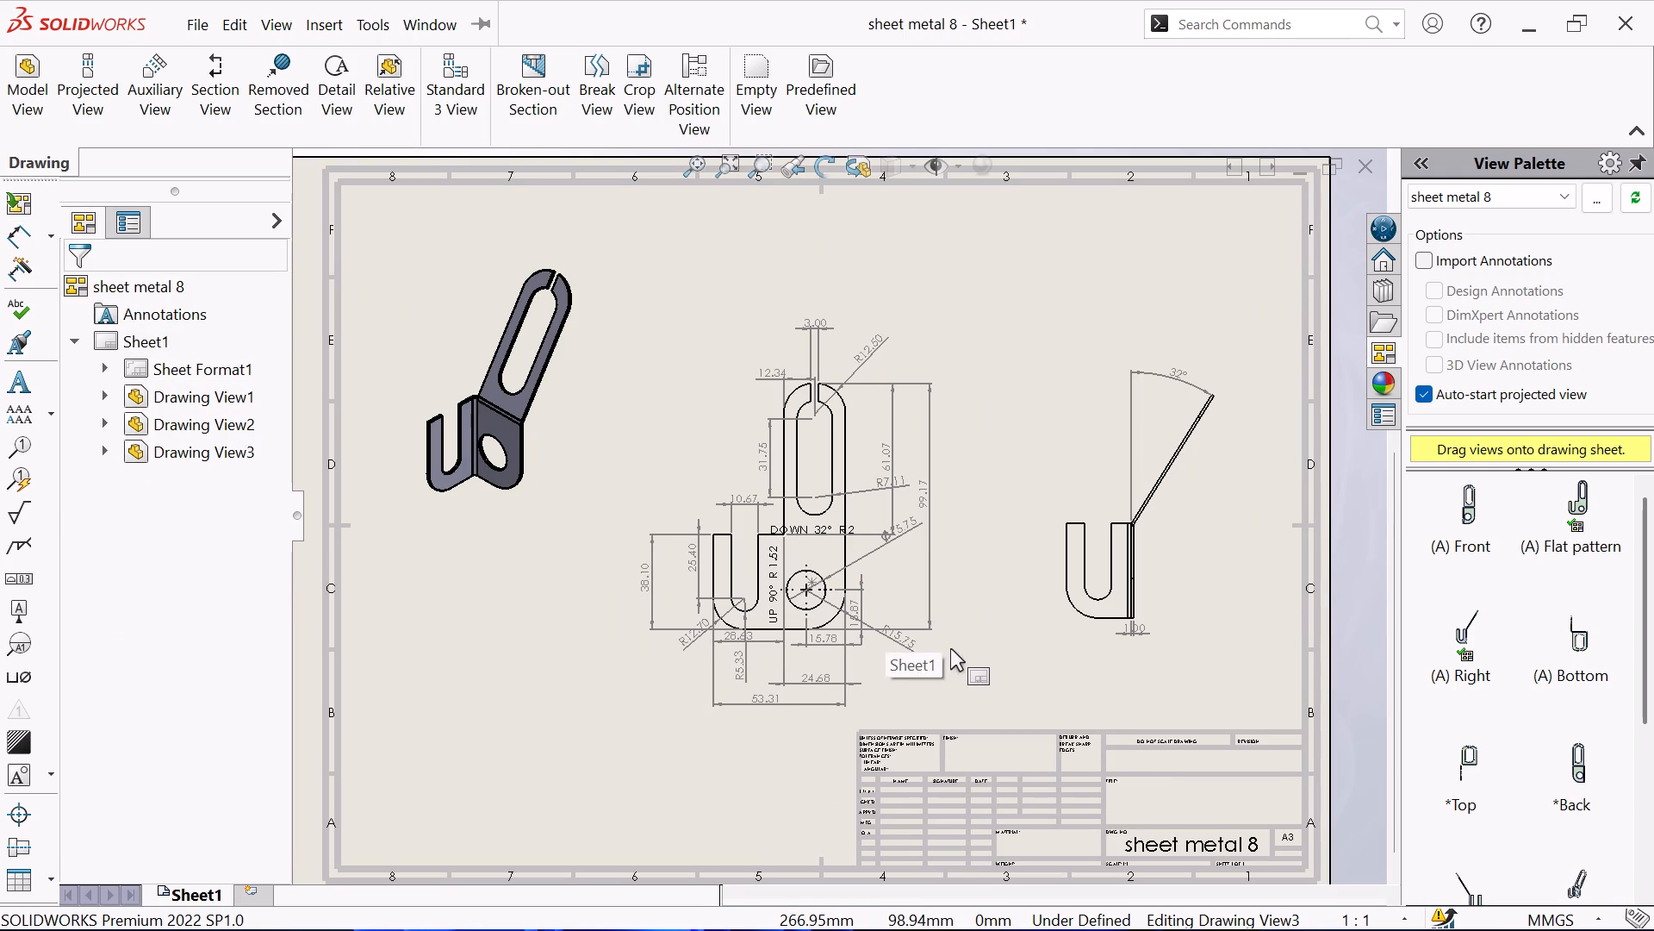
pyautogui.scroll(-2, 1126, 564)
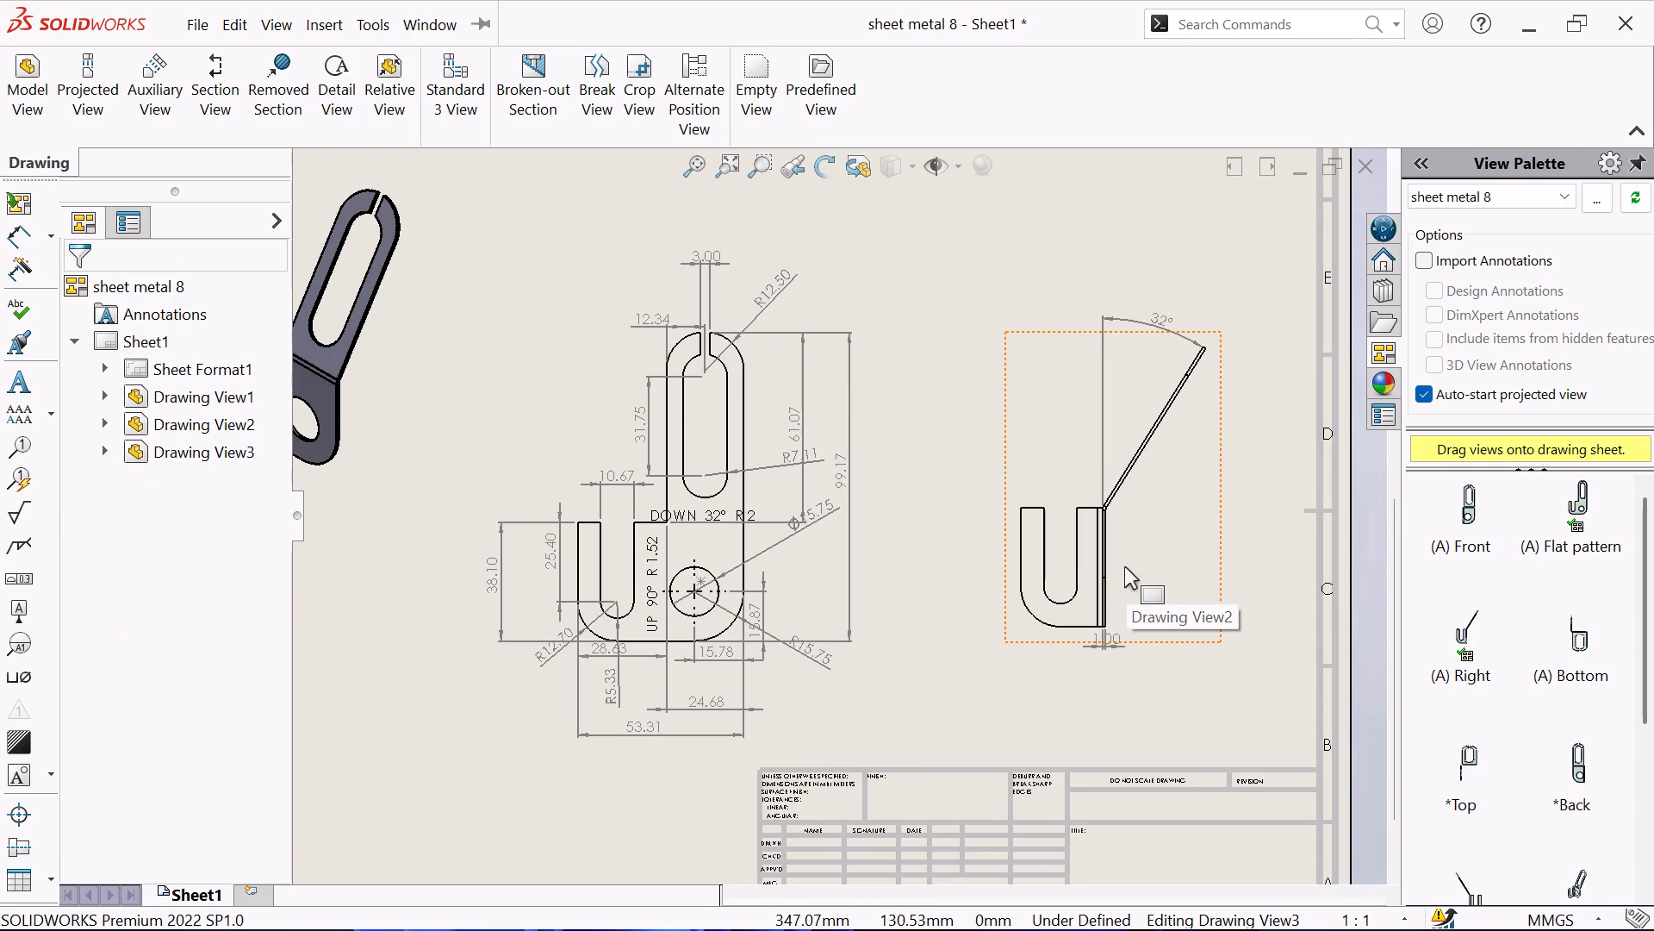
pyautogui.rightClick(964, 653)
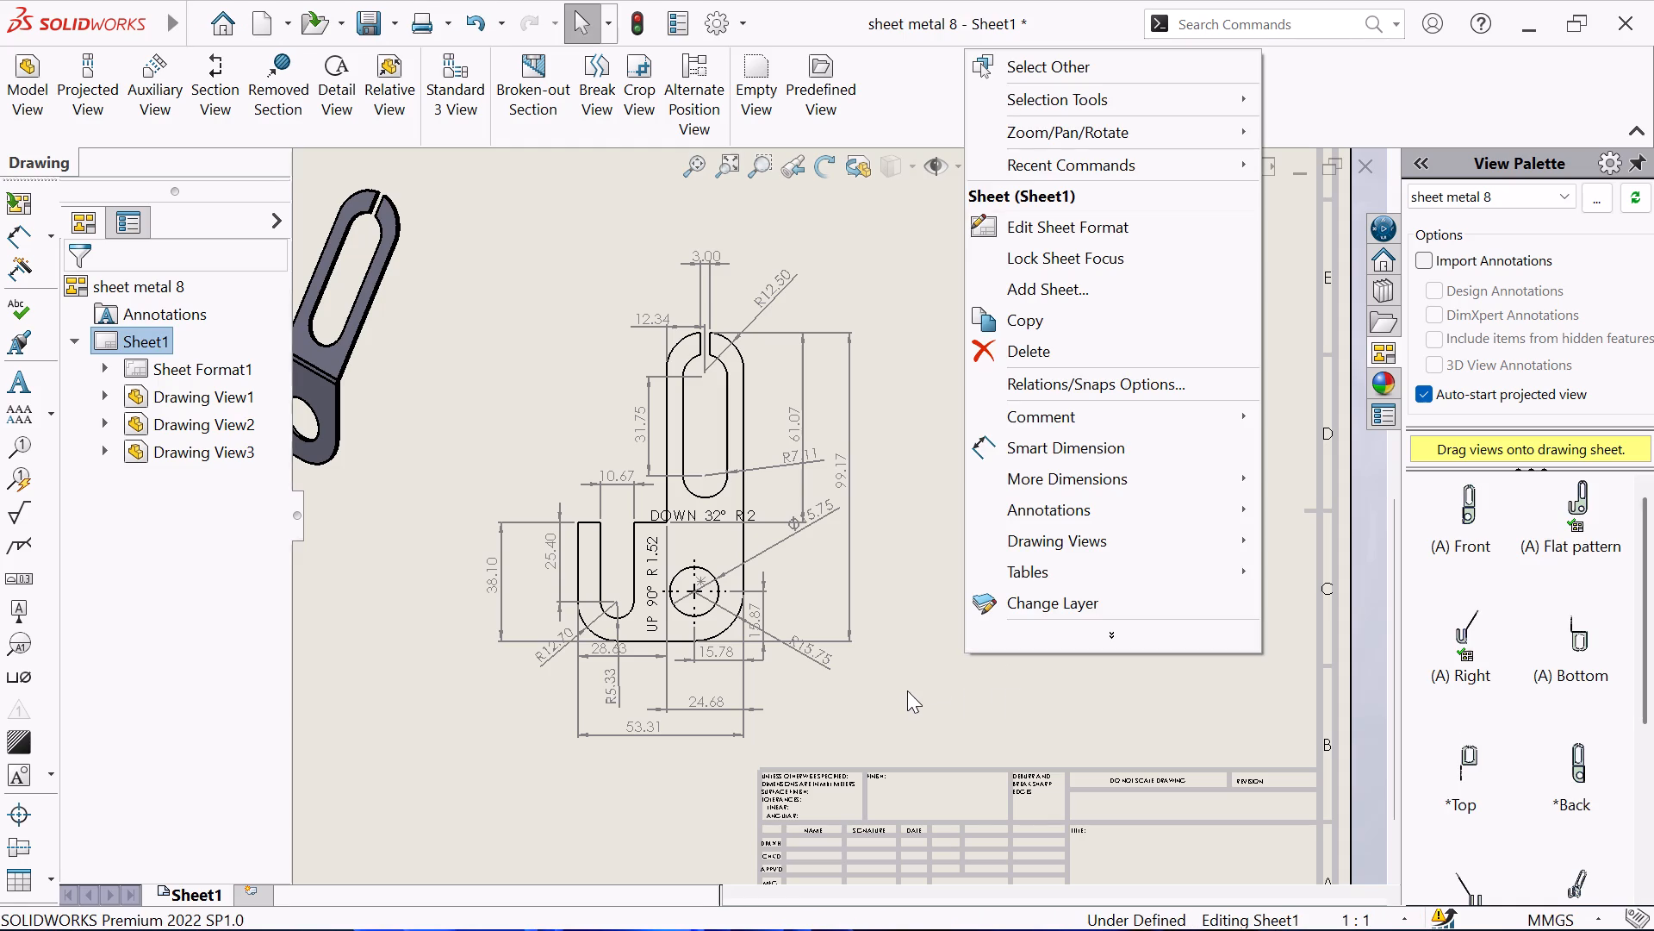
pyautogui.click(898, 697)
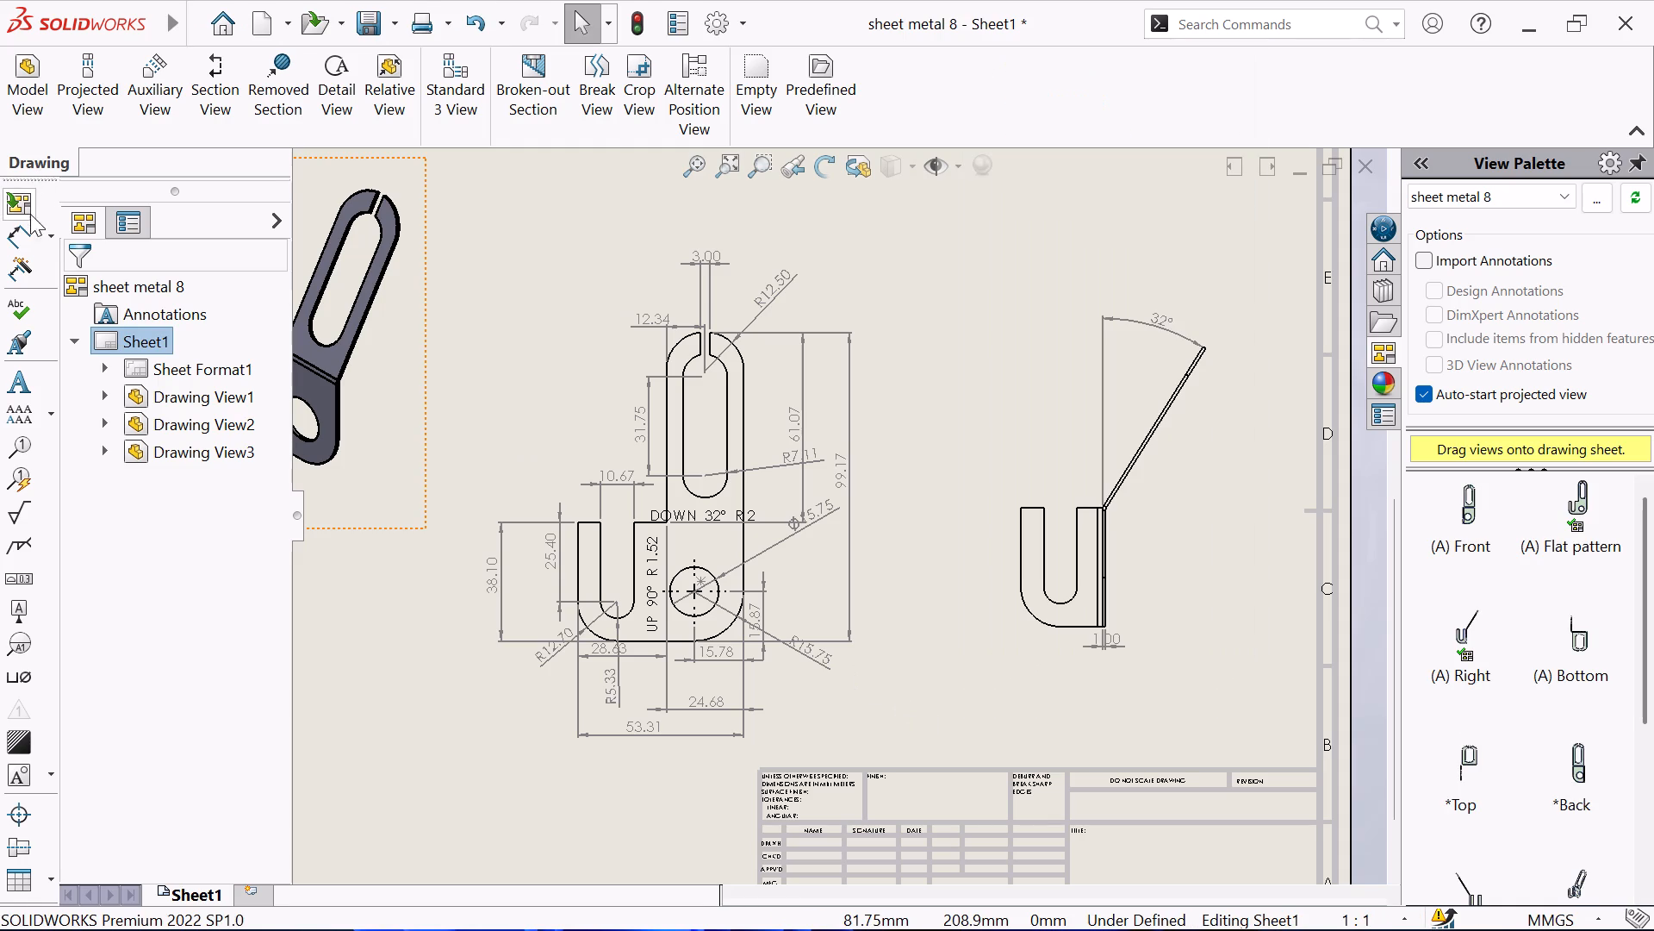
pyautogui.click(693, 175)
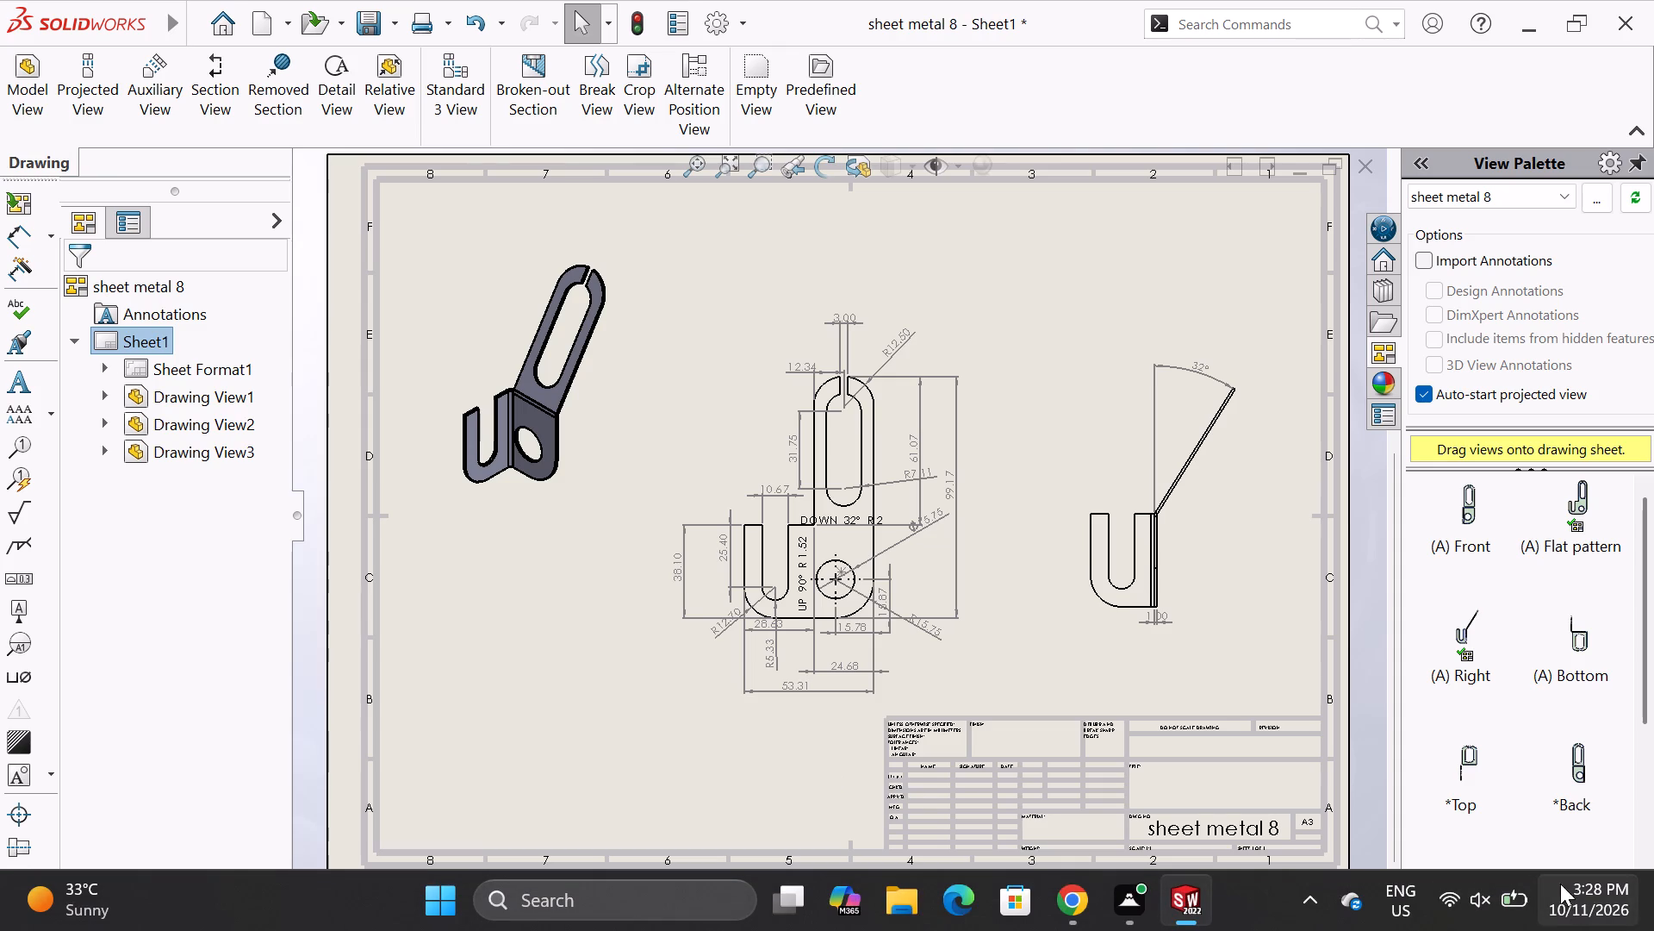
pyautogui.scroll(2, 1053, 609)
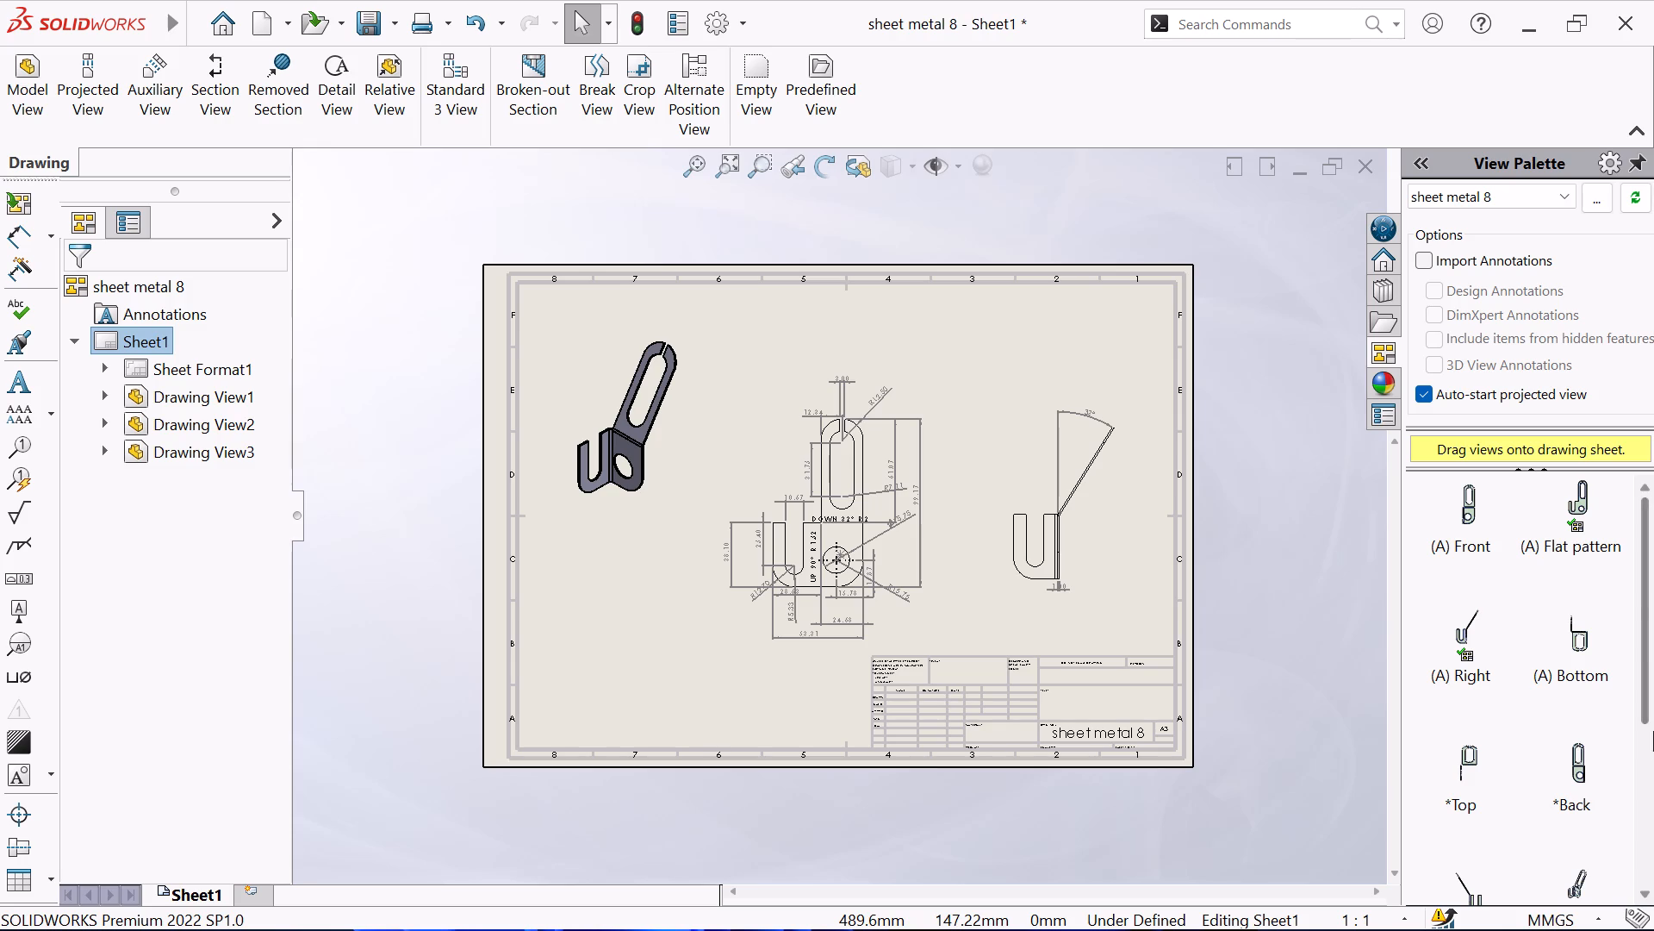
pyautogui.scroll(2, 905, 424)
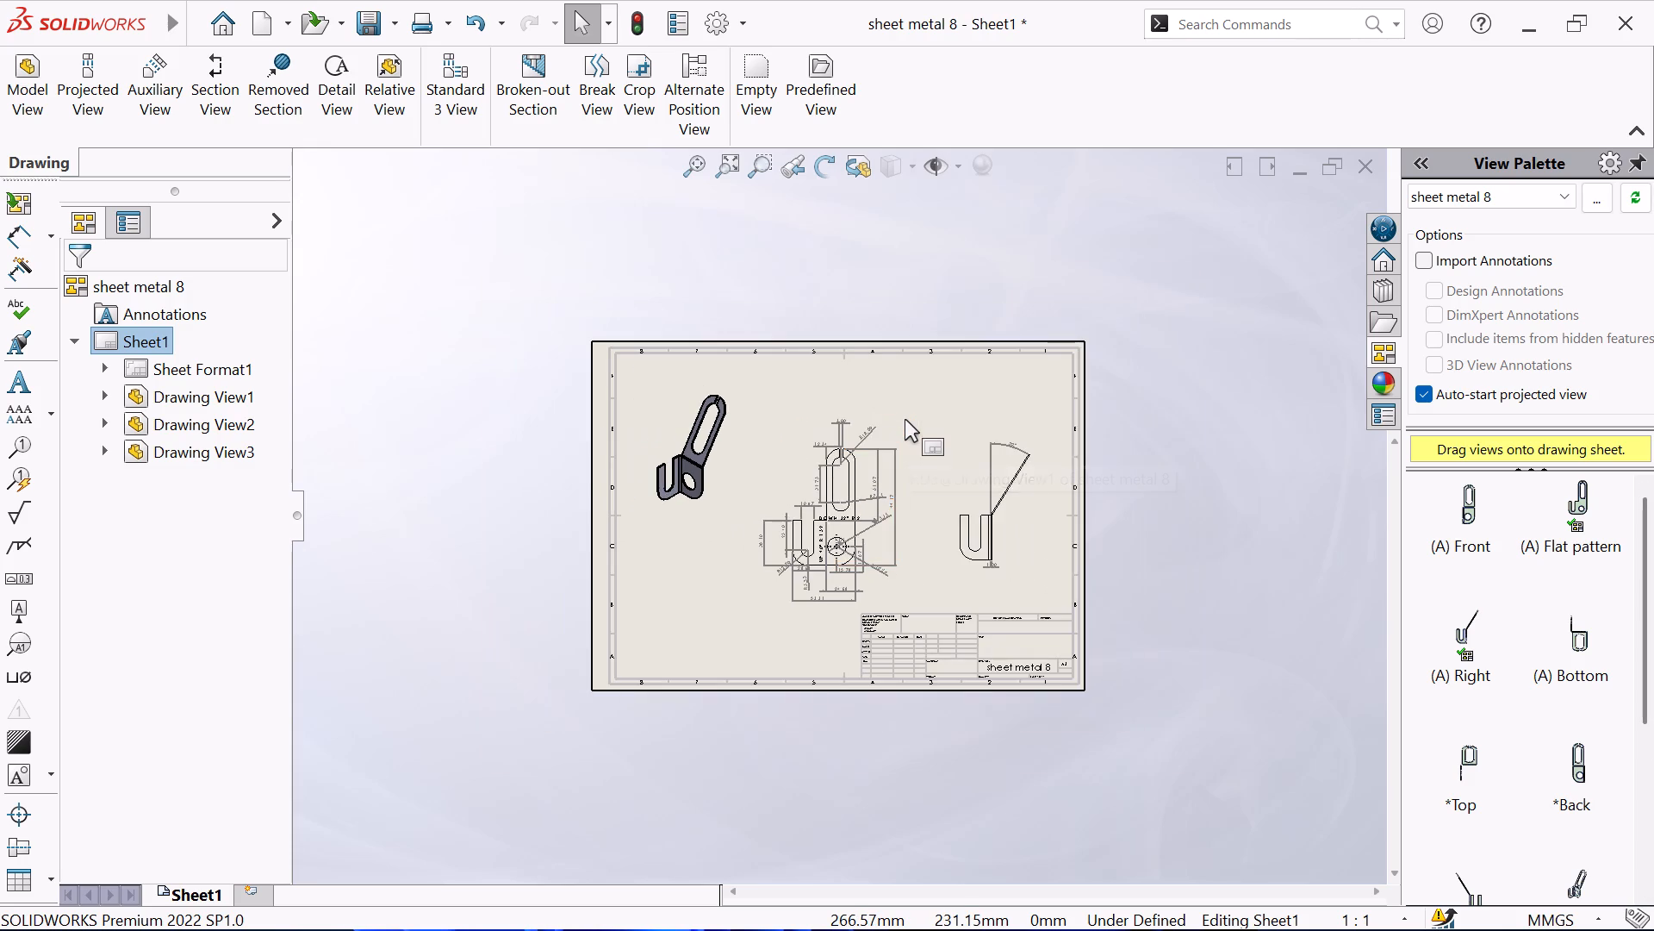
pyautogui.scroll(-2, 905, 419)
pyautogui.scroll(1, 725, 482)
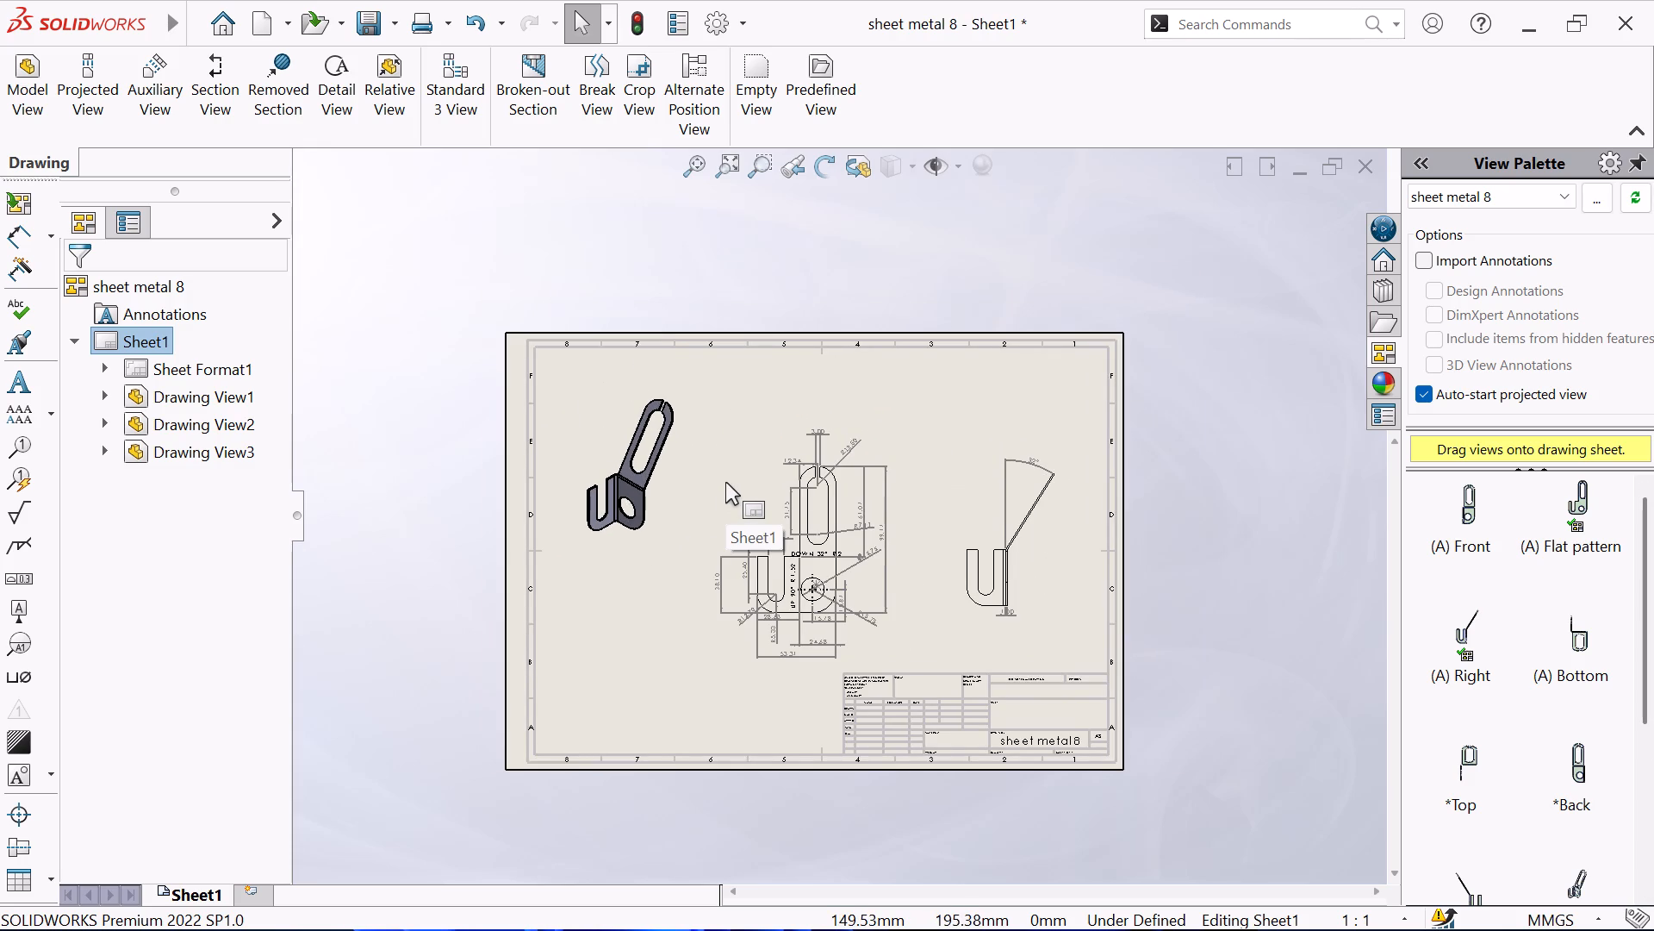
pyautogui.scroll(2, 725, 481)
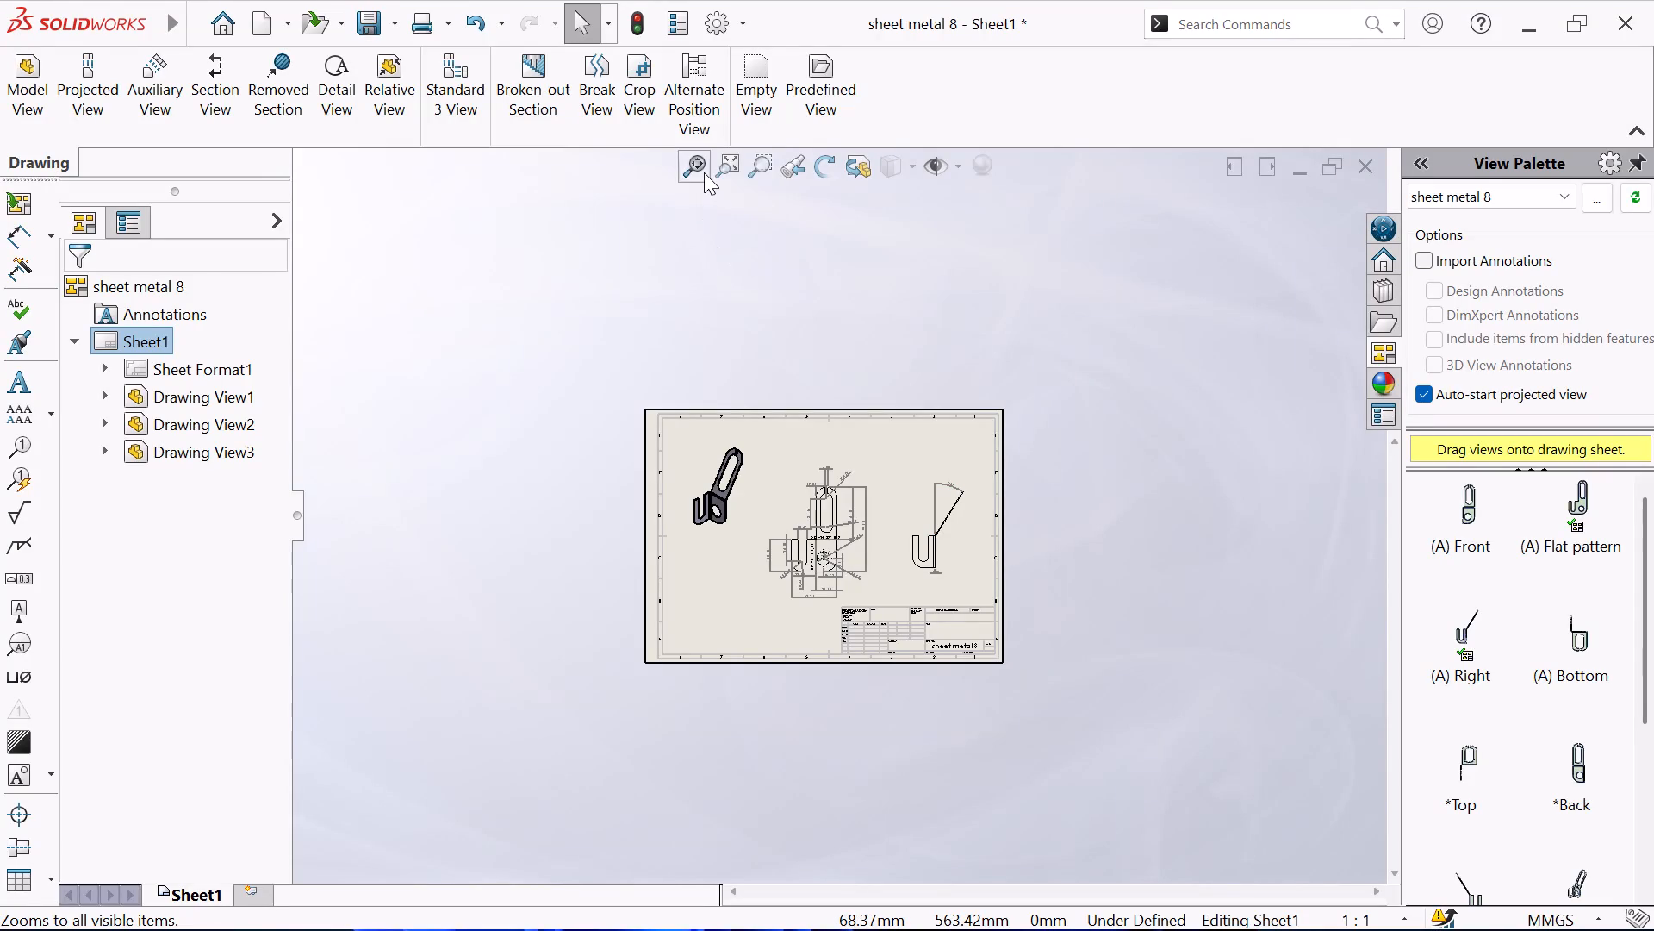
pyautogui.click(704, 172)
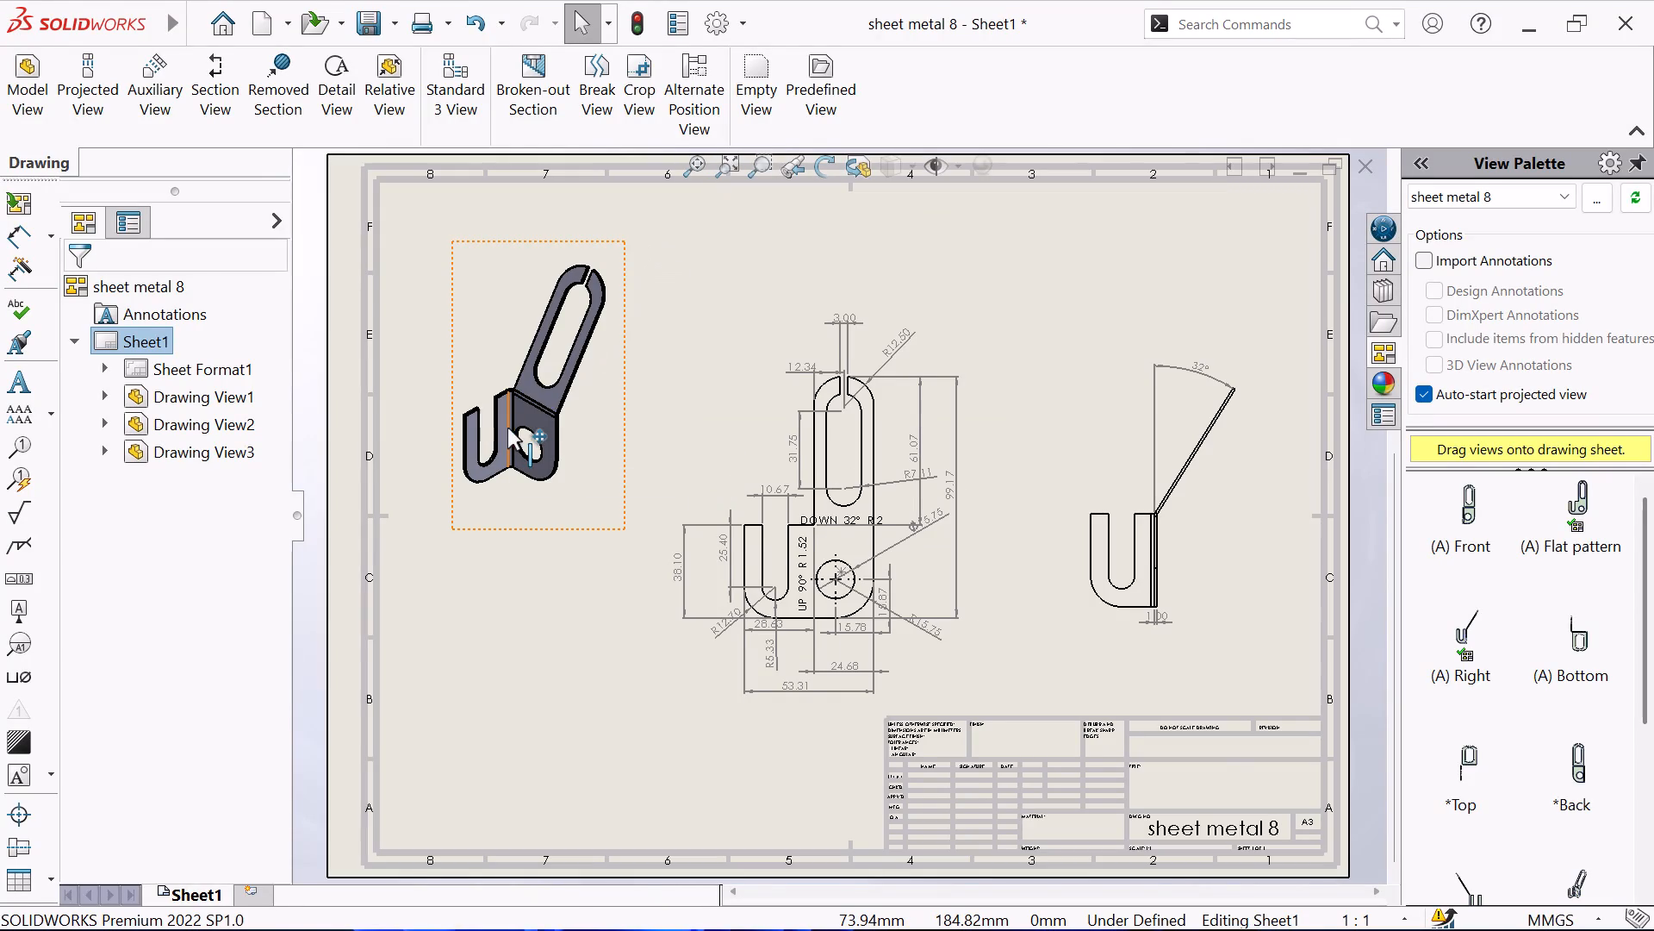
pyautogui.scroll(1, 507, 428)
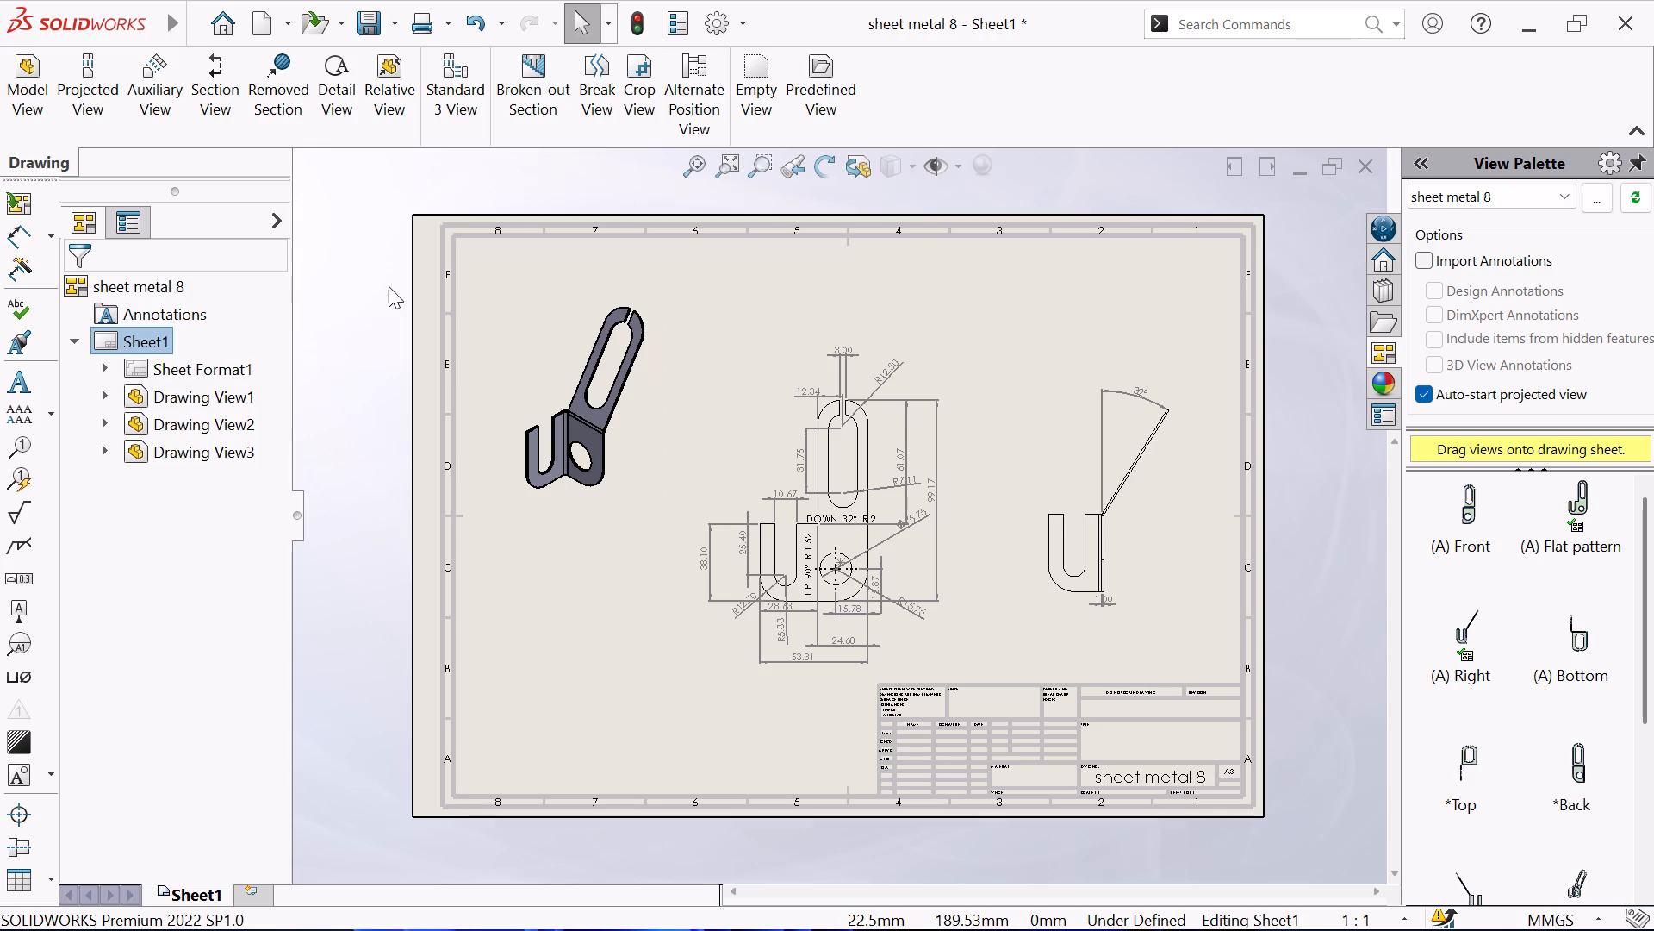
pyautogui.scroll(1, 495, 286)
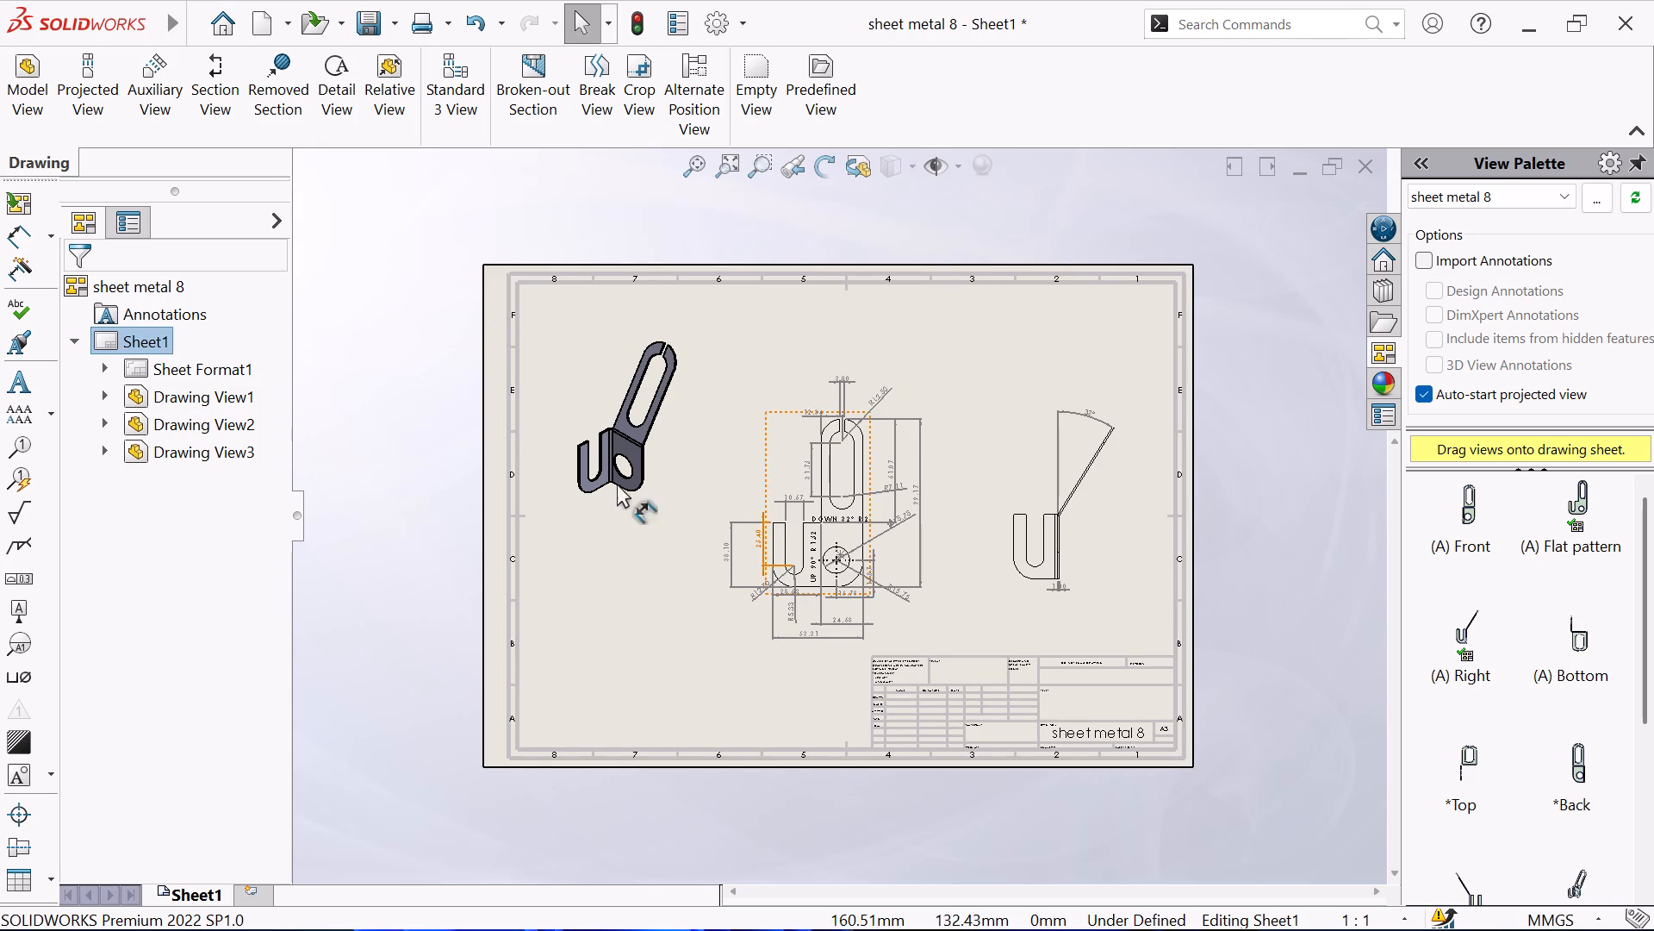
pyautogui.click(703, 171)
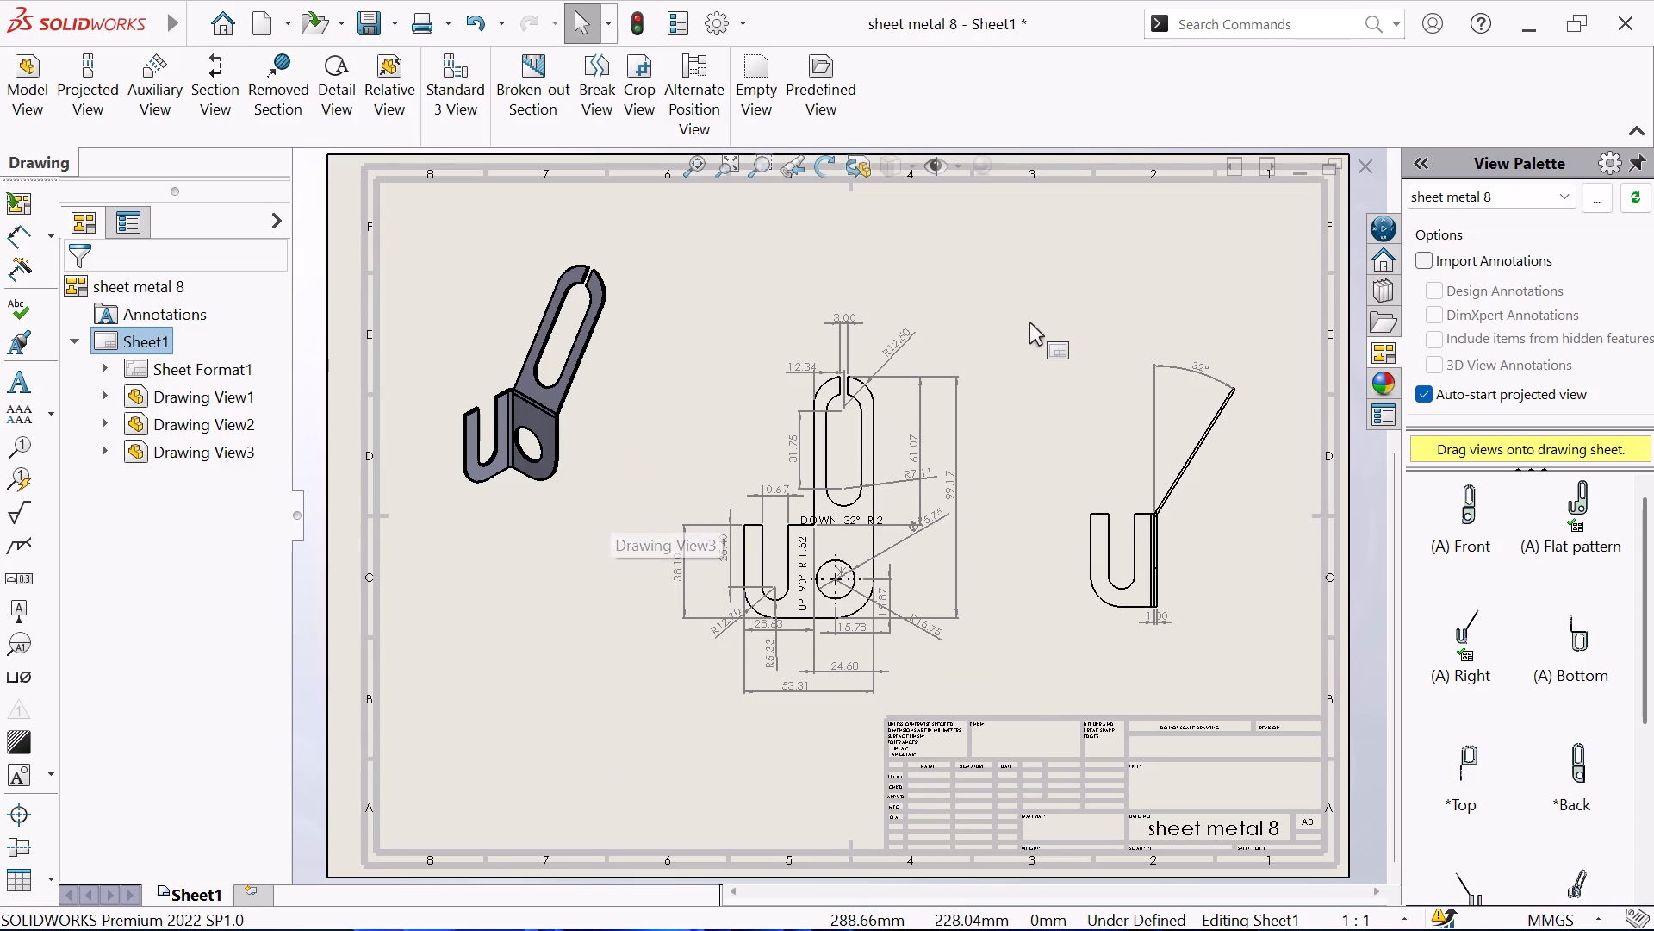
pyautogui.scroll(1, 1029, 325)
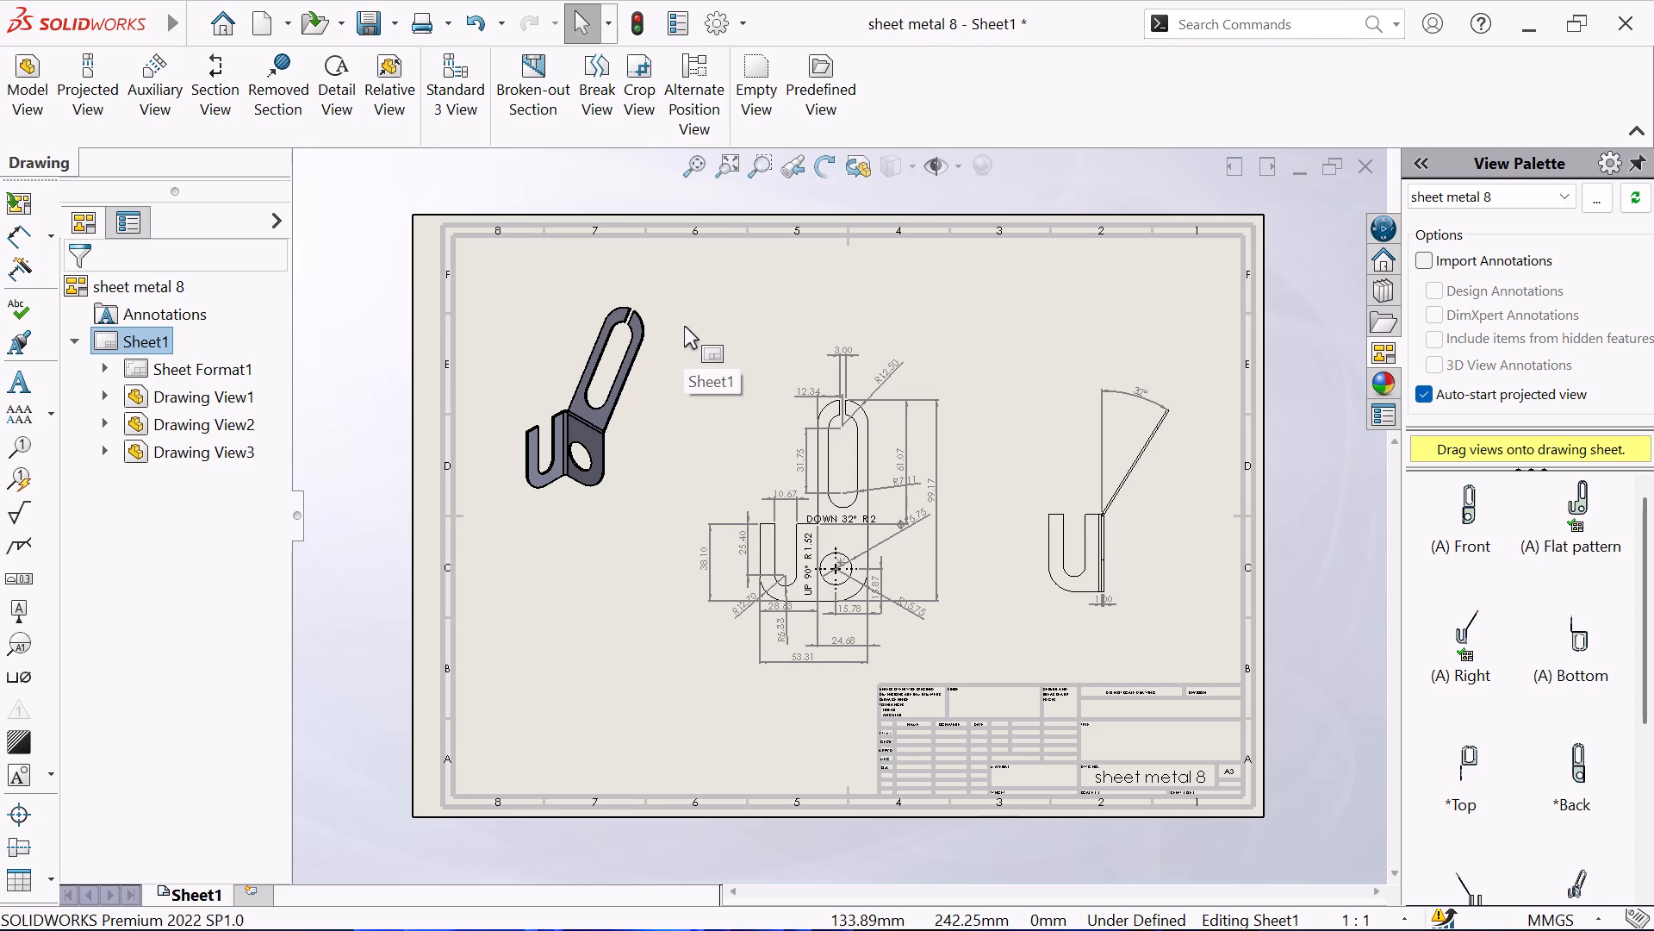
pyautogui.click(706, 164)
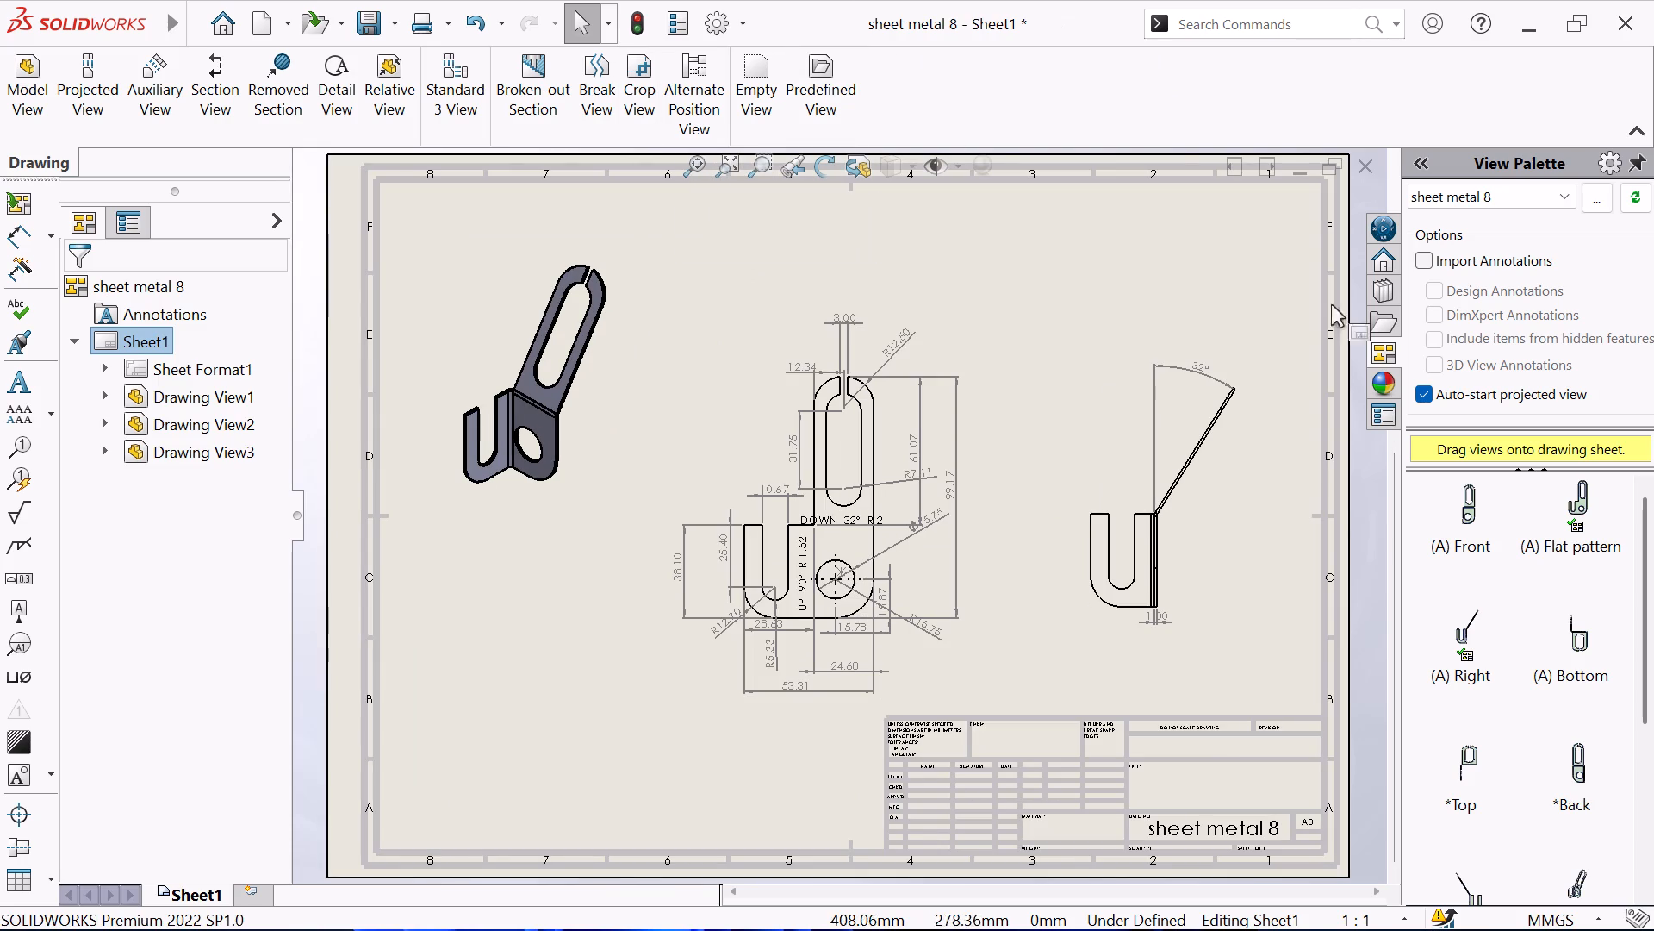
pyautogui.scroll(2, 919, 546)
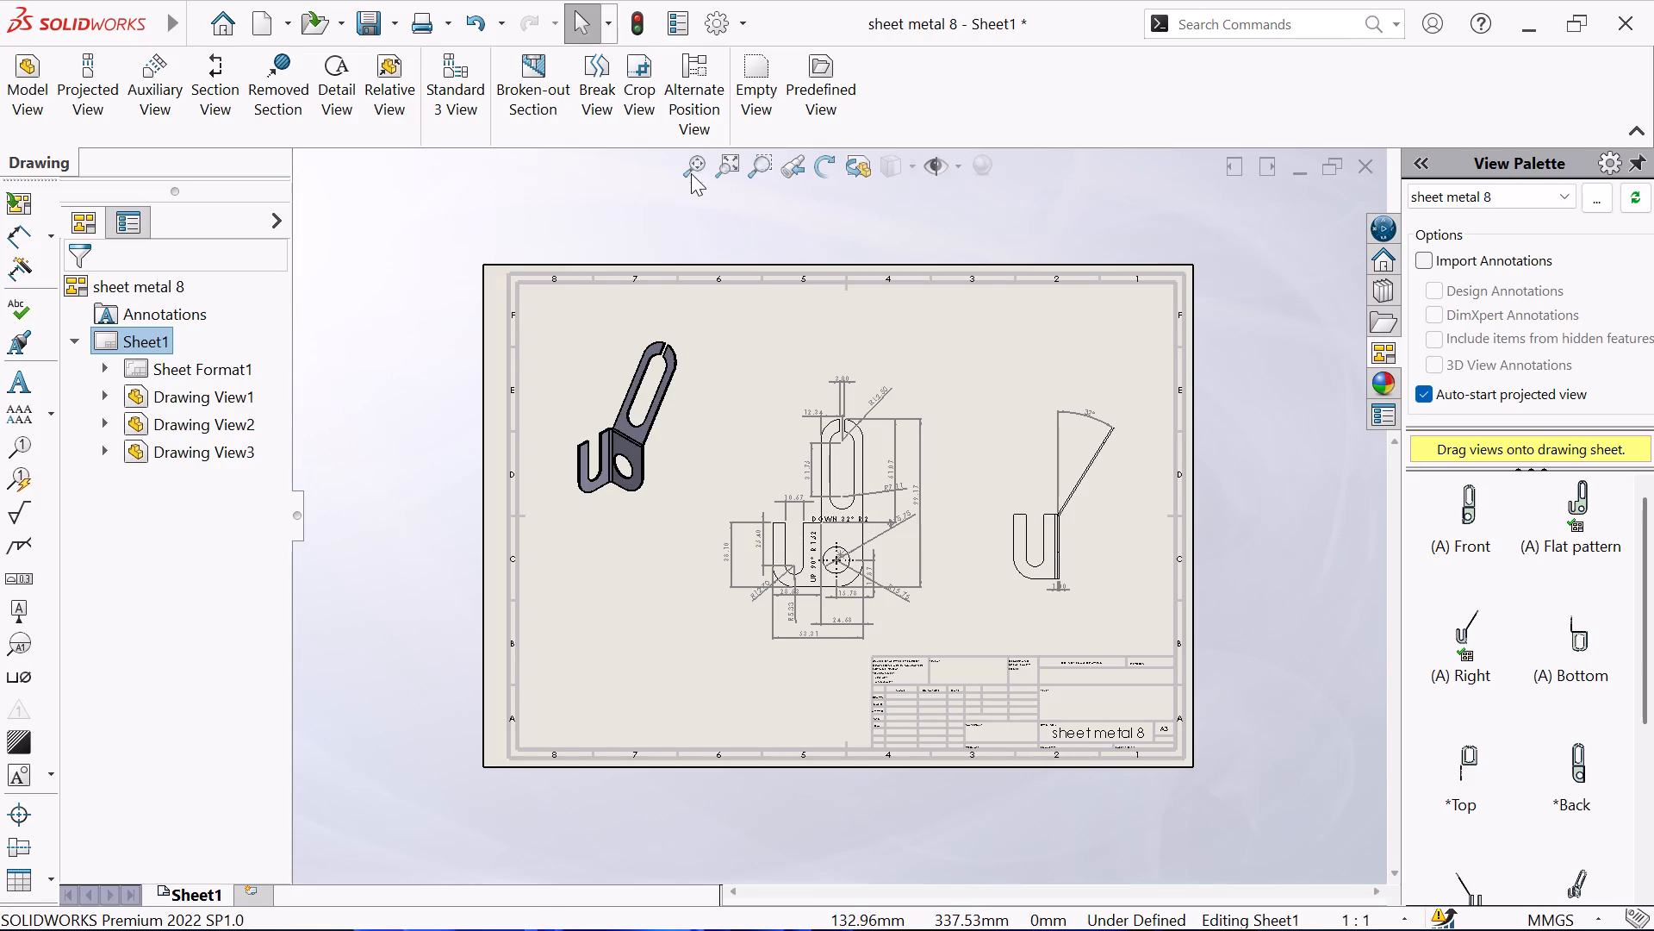
pyautogui.click(689, 168)
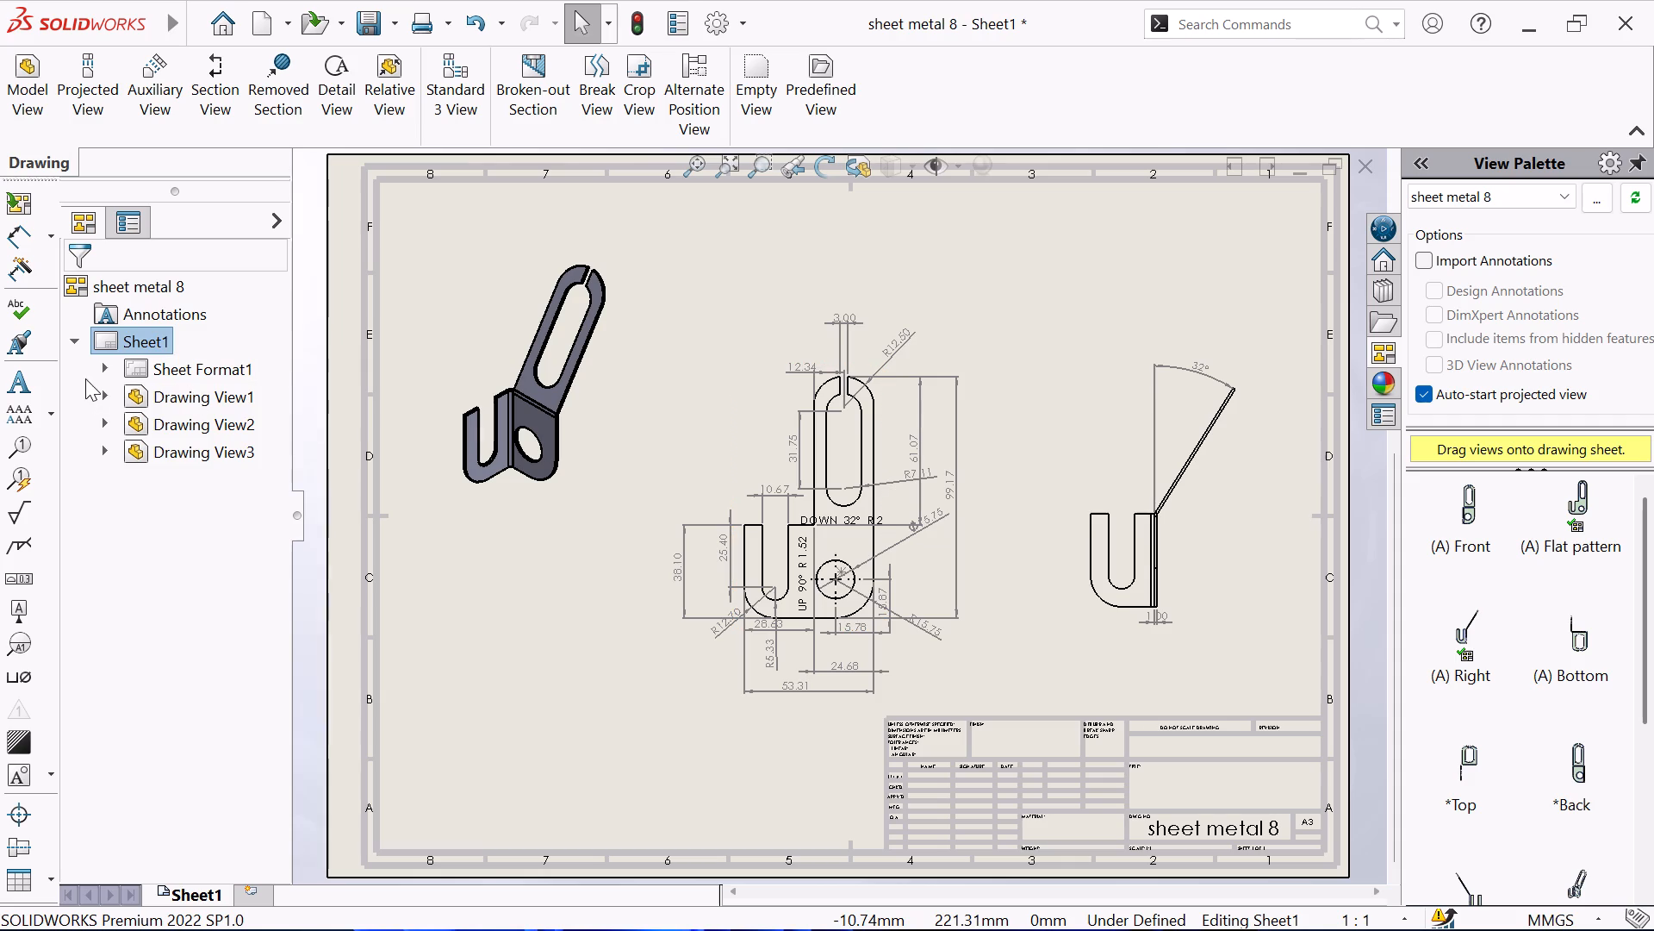
pyautogui.scroll(2, 609, 372)
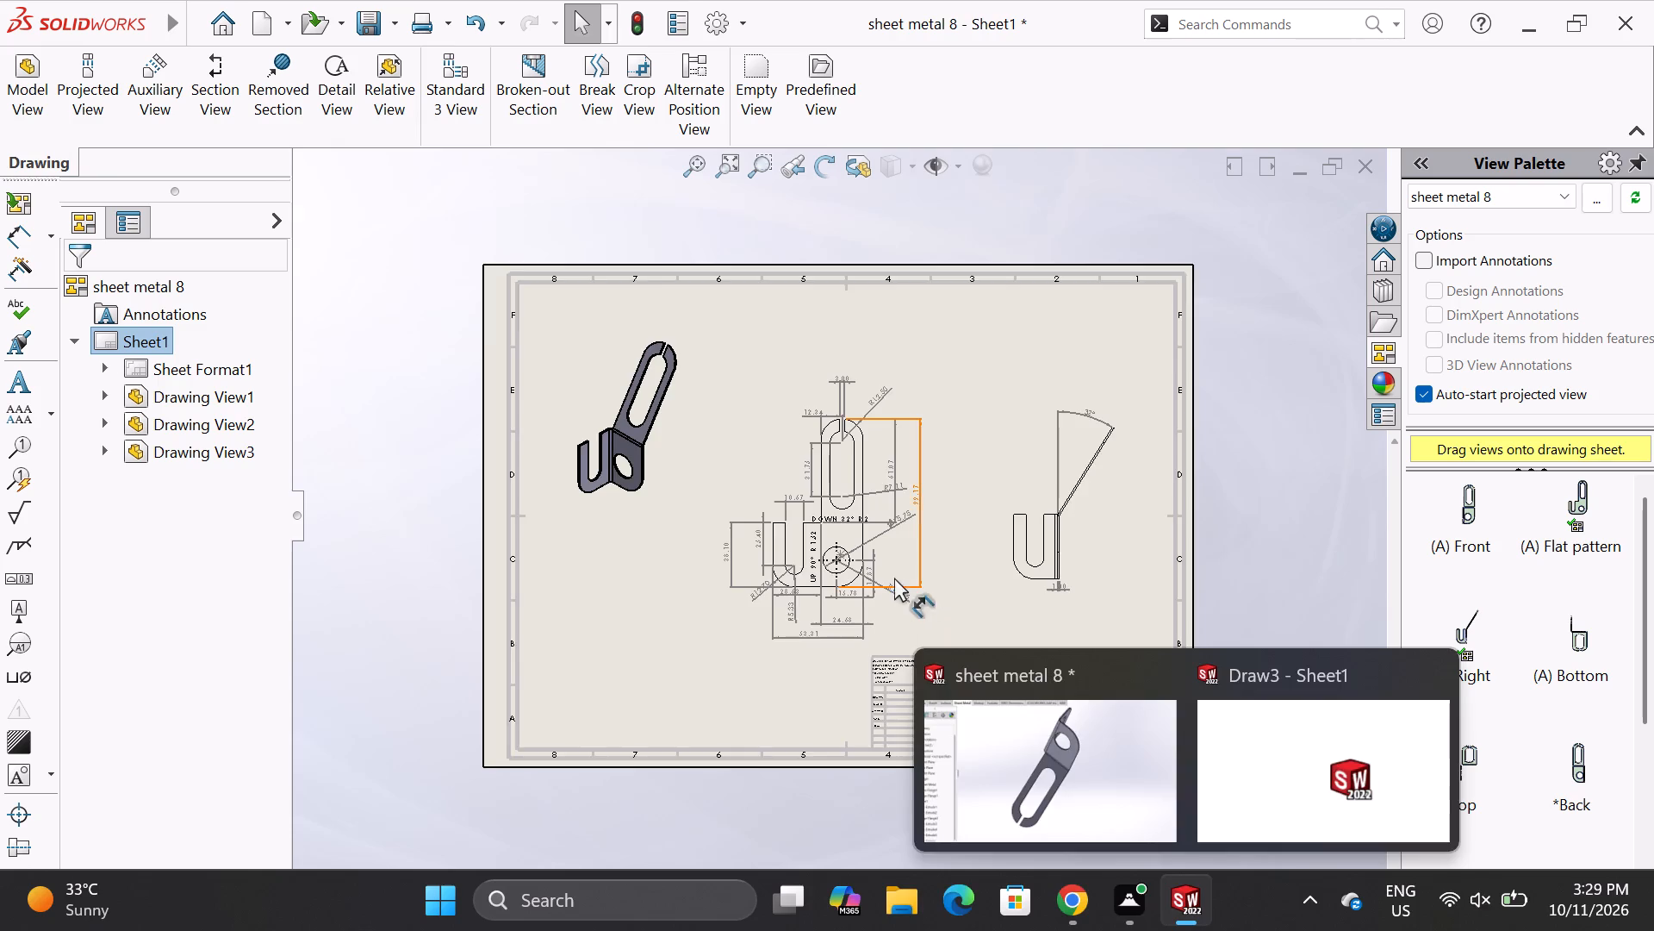
# Review the finished sheet once more, examining the flat pattern's dimensions, the right and isometric views and the title block.
pyautogui.scroll(1, 893, 577)
pyautogui.click(697, 179)
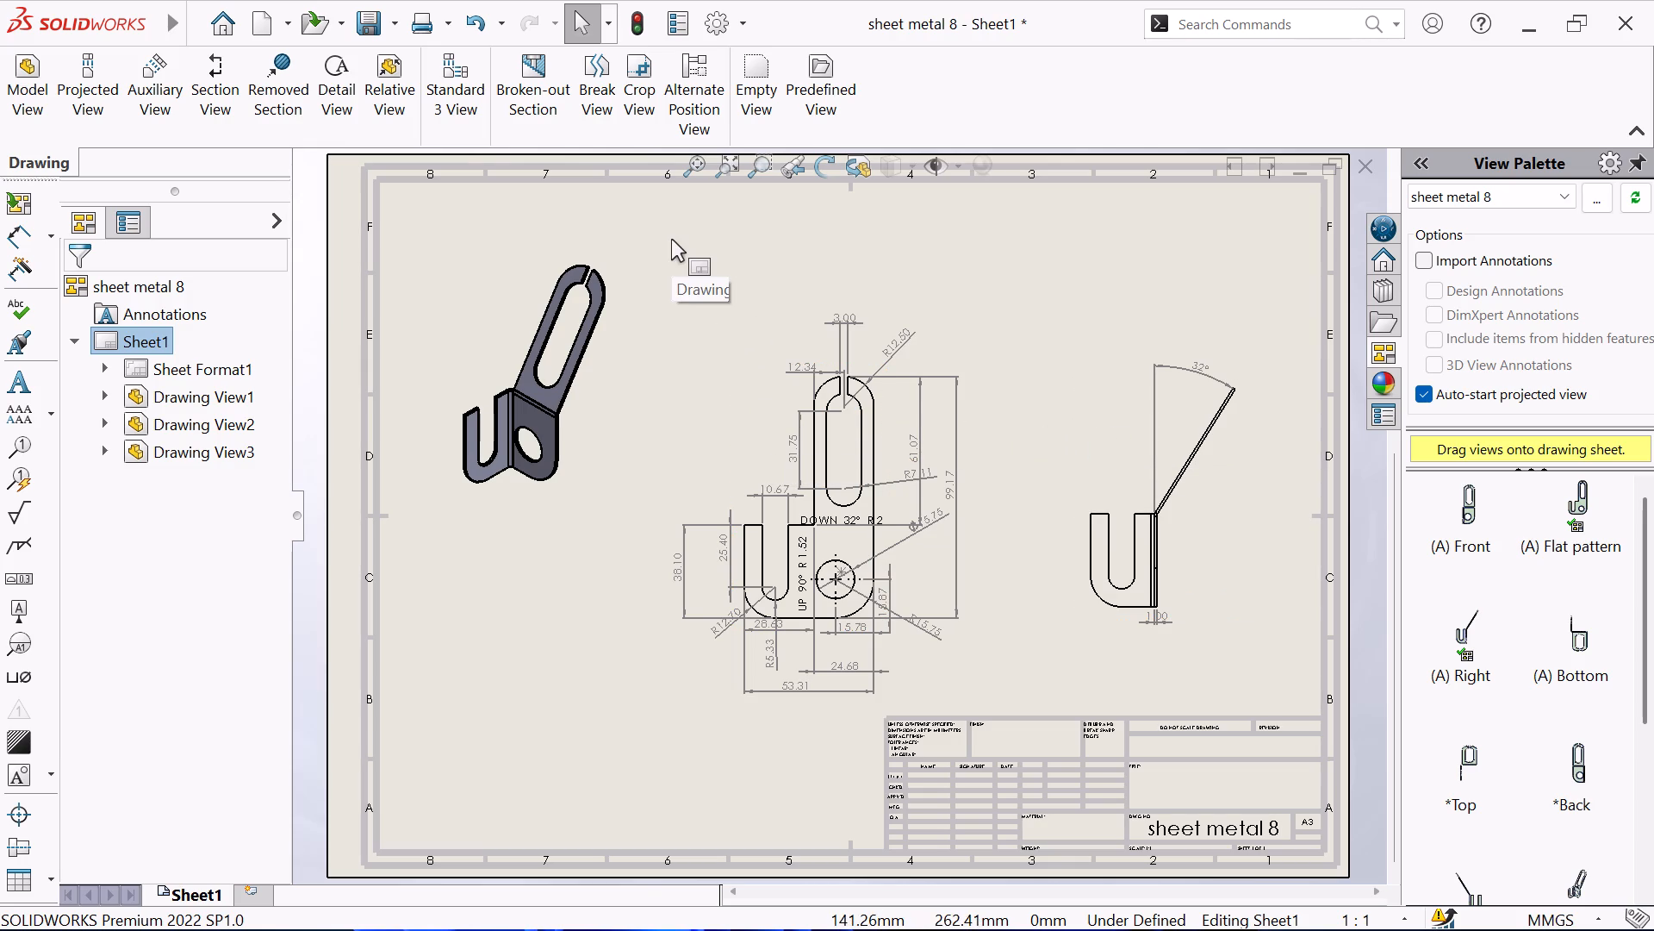
pyautogui.scroll(1, 671, 239)
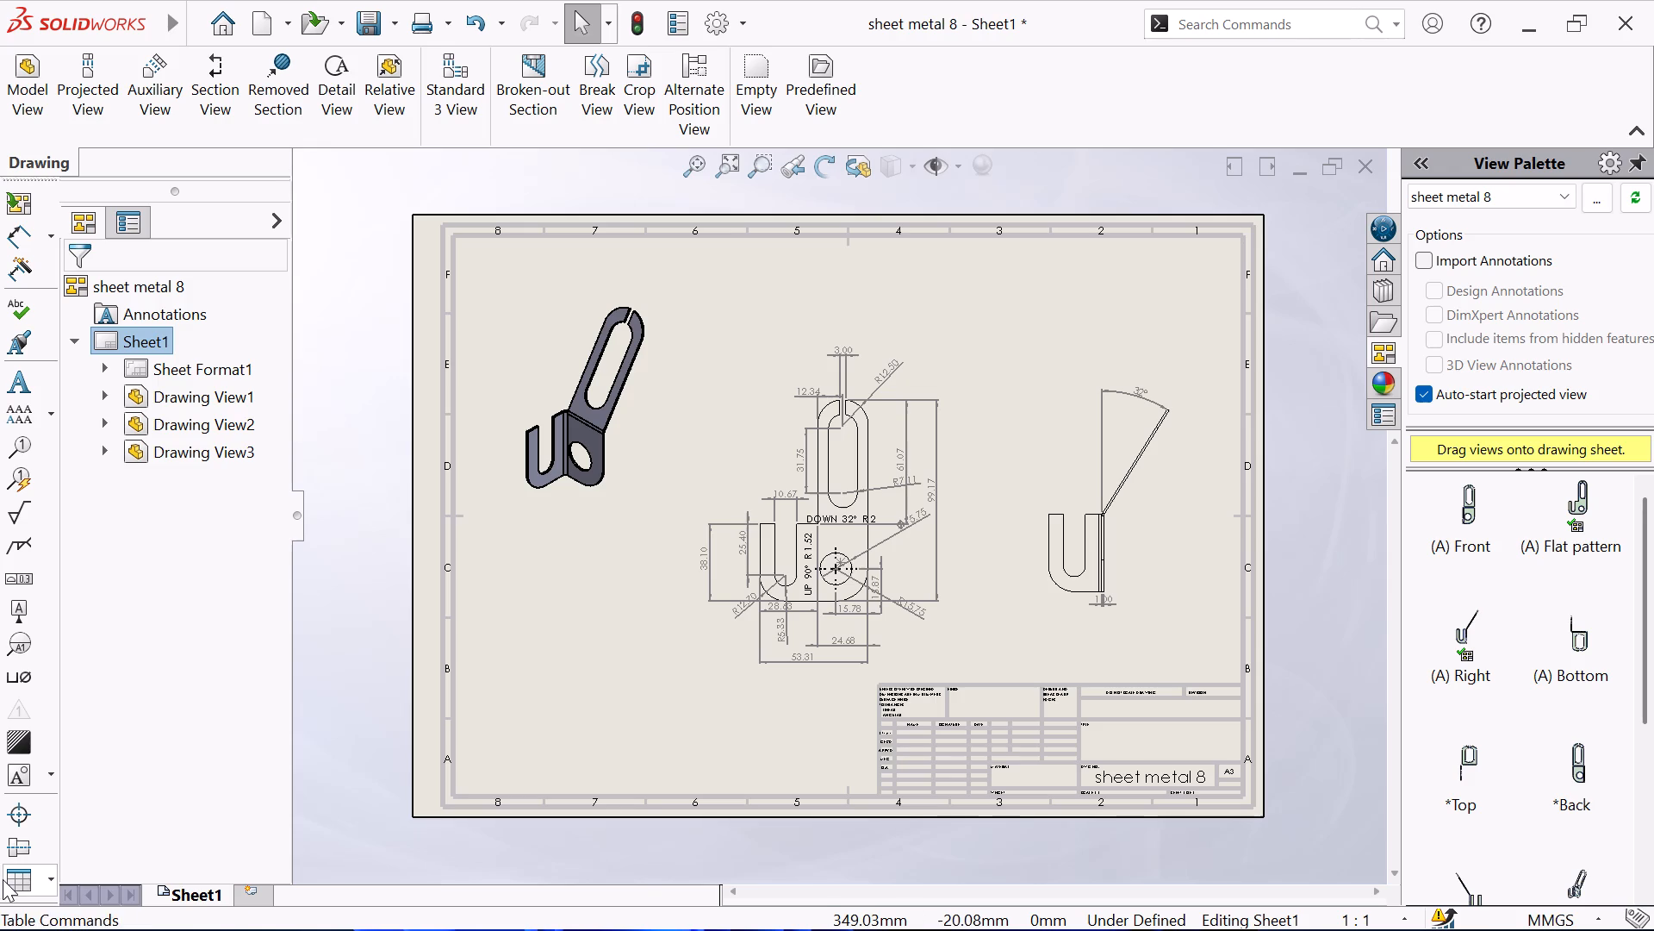
pyautogui.scroll(2, 612, 535)
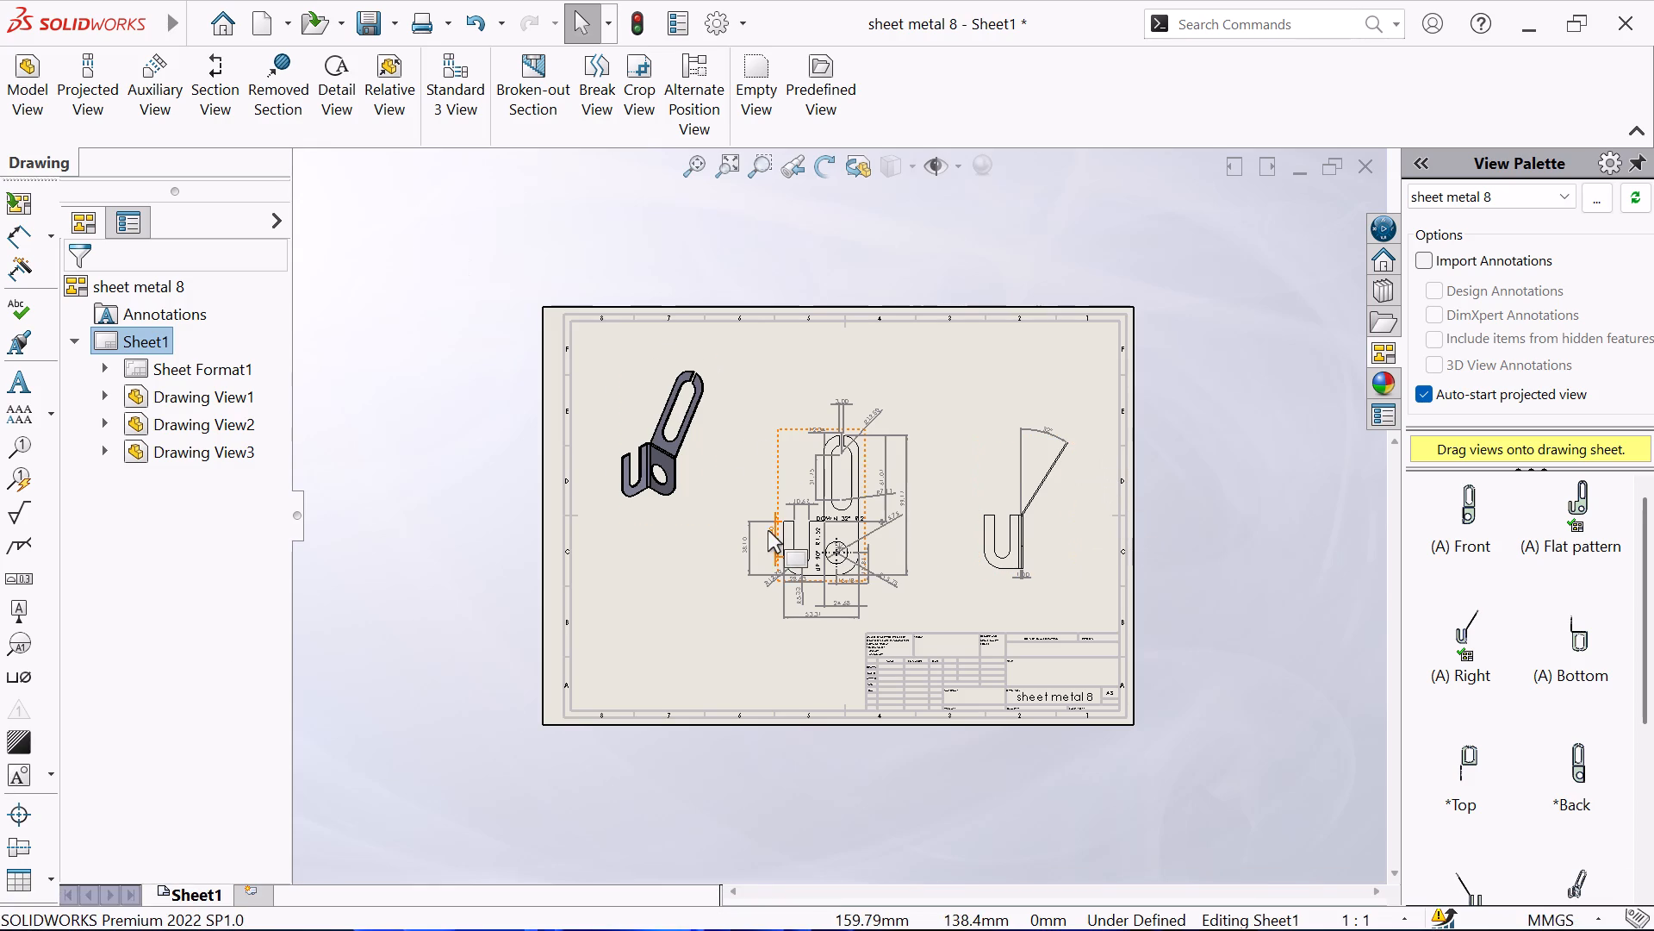
pyautogui.scroll(1, 771, 634)
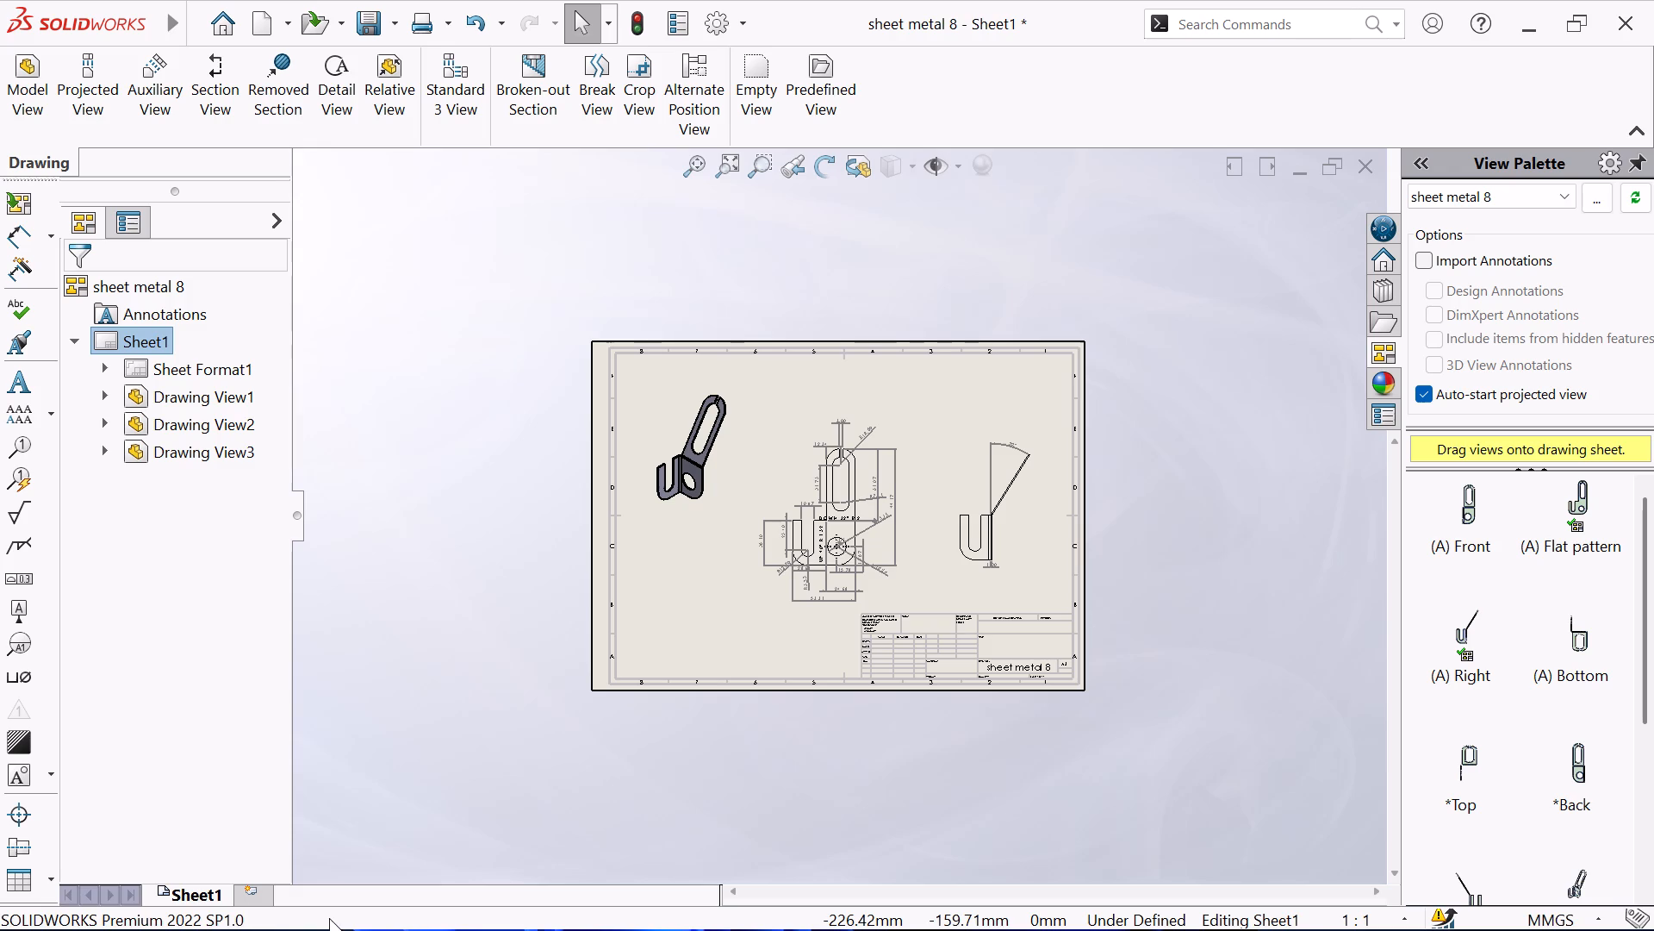
pyautogui.scroll(1, 773, 667)
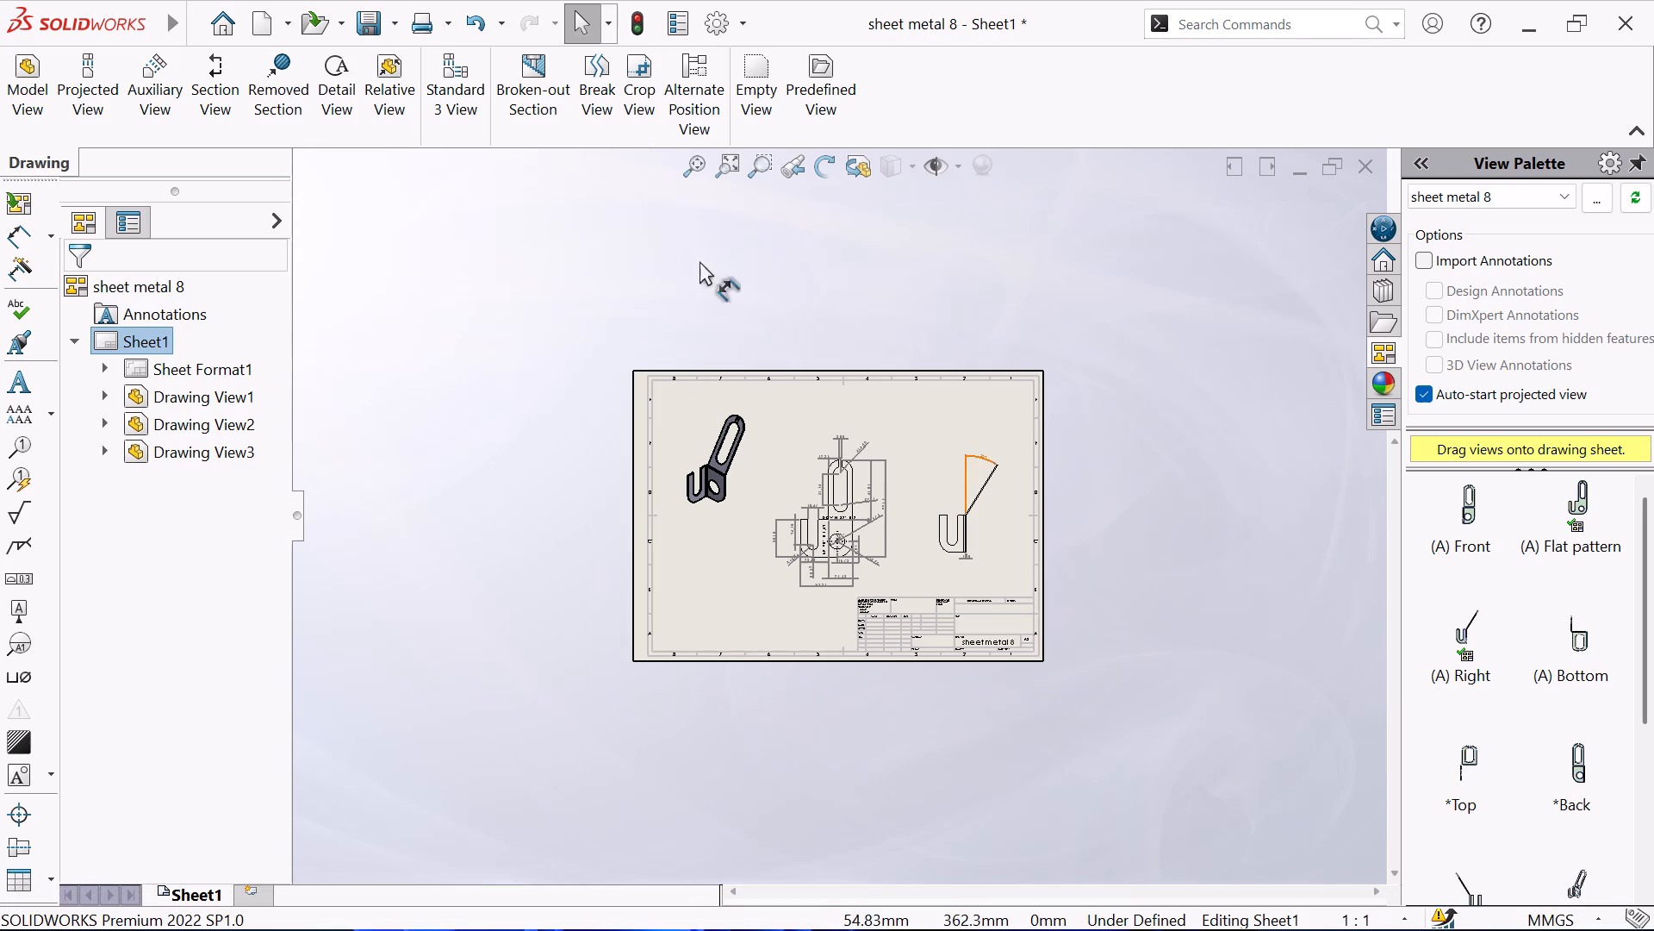
pyautogui.click(700, 166)
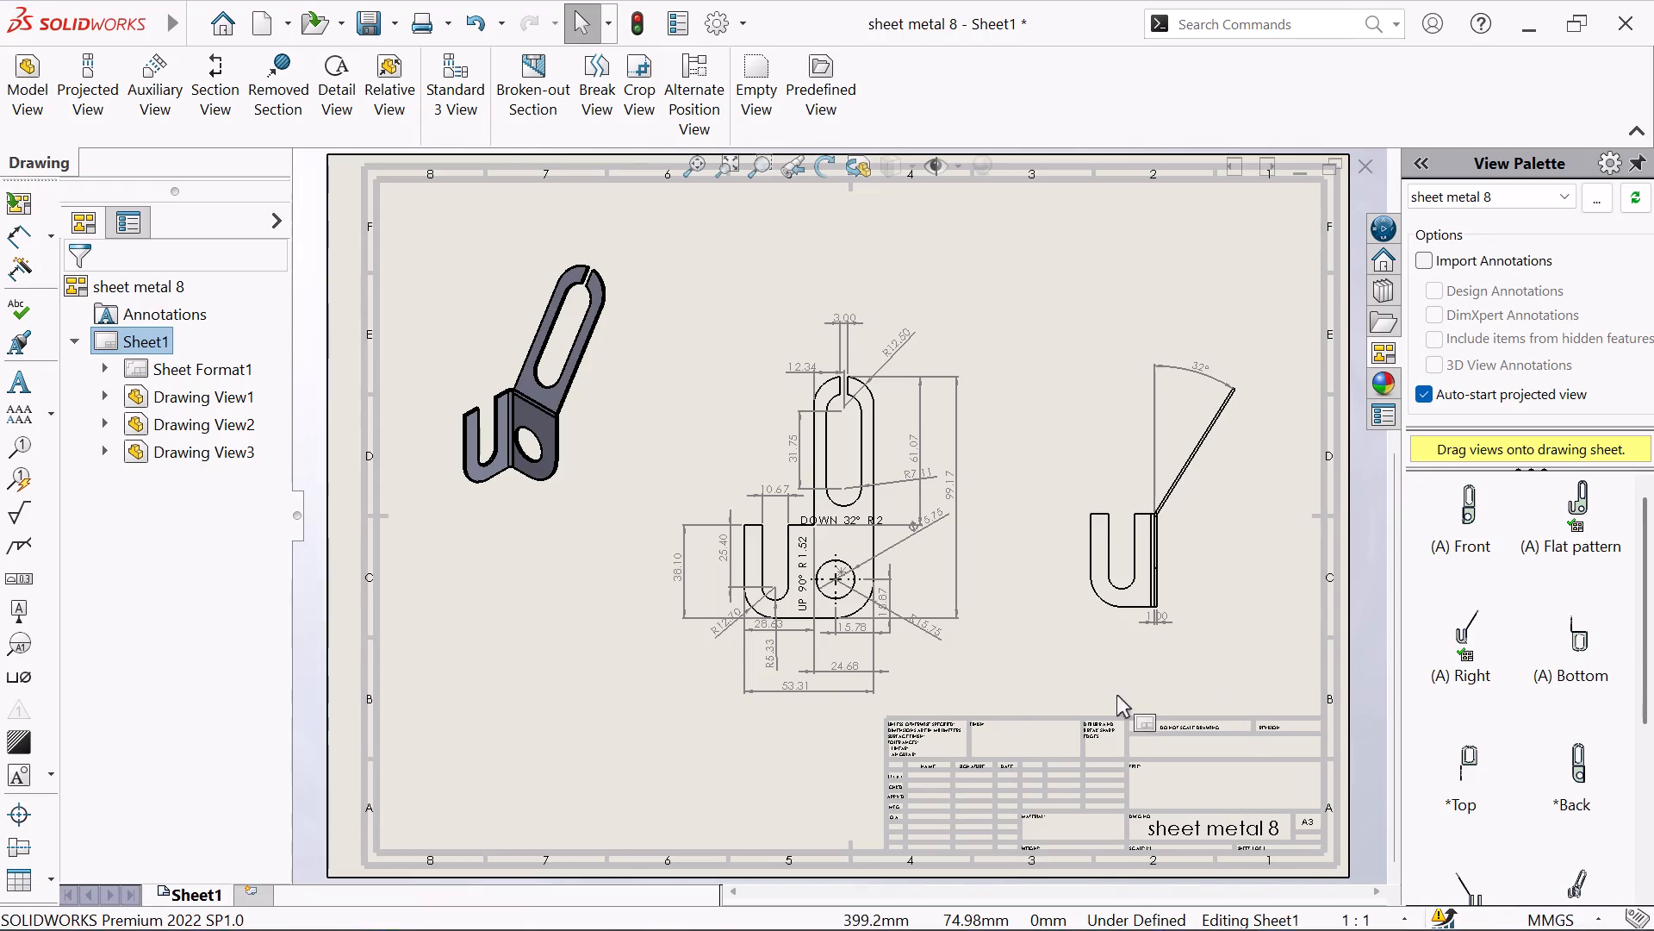
pyautogui.scroll(1, 825, 677)
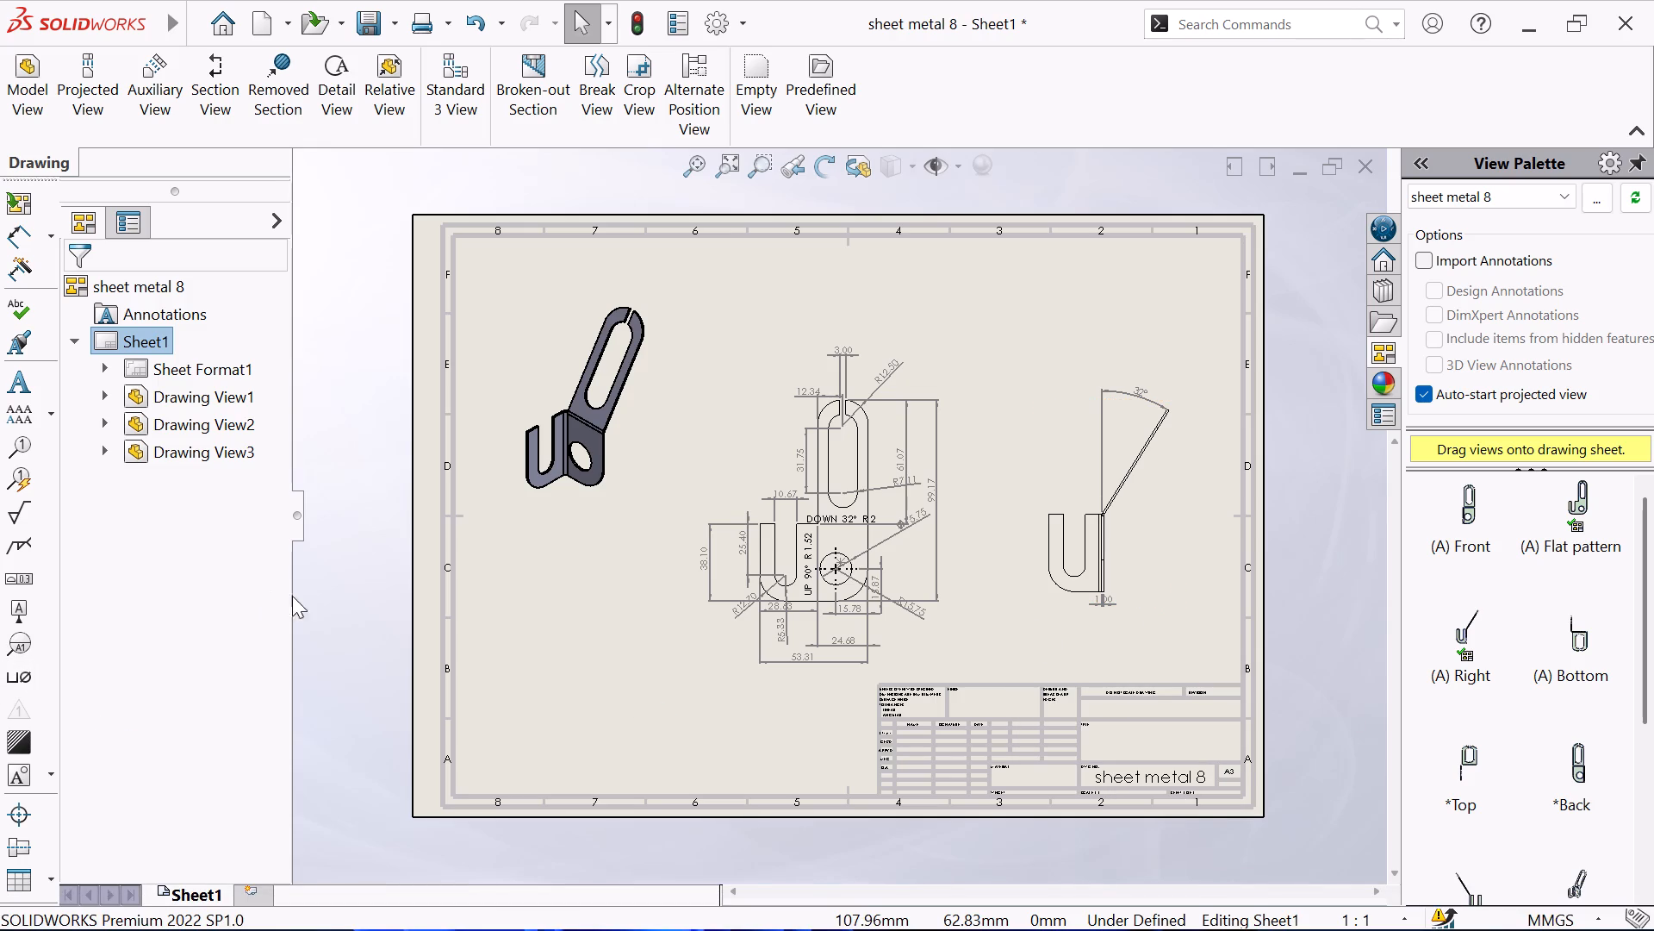
pyautogui.scroll(1, 693, 434)
pyautogui.scroll(-2, 909, 524)
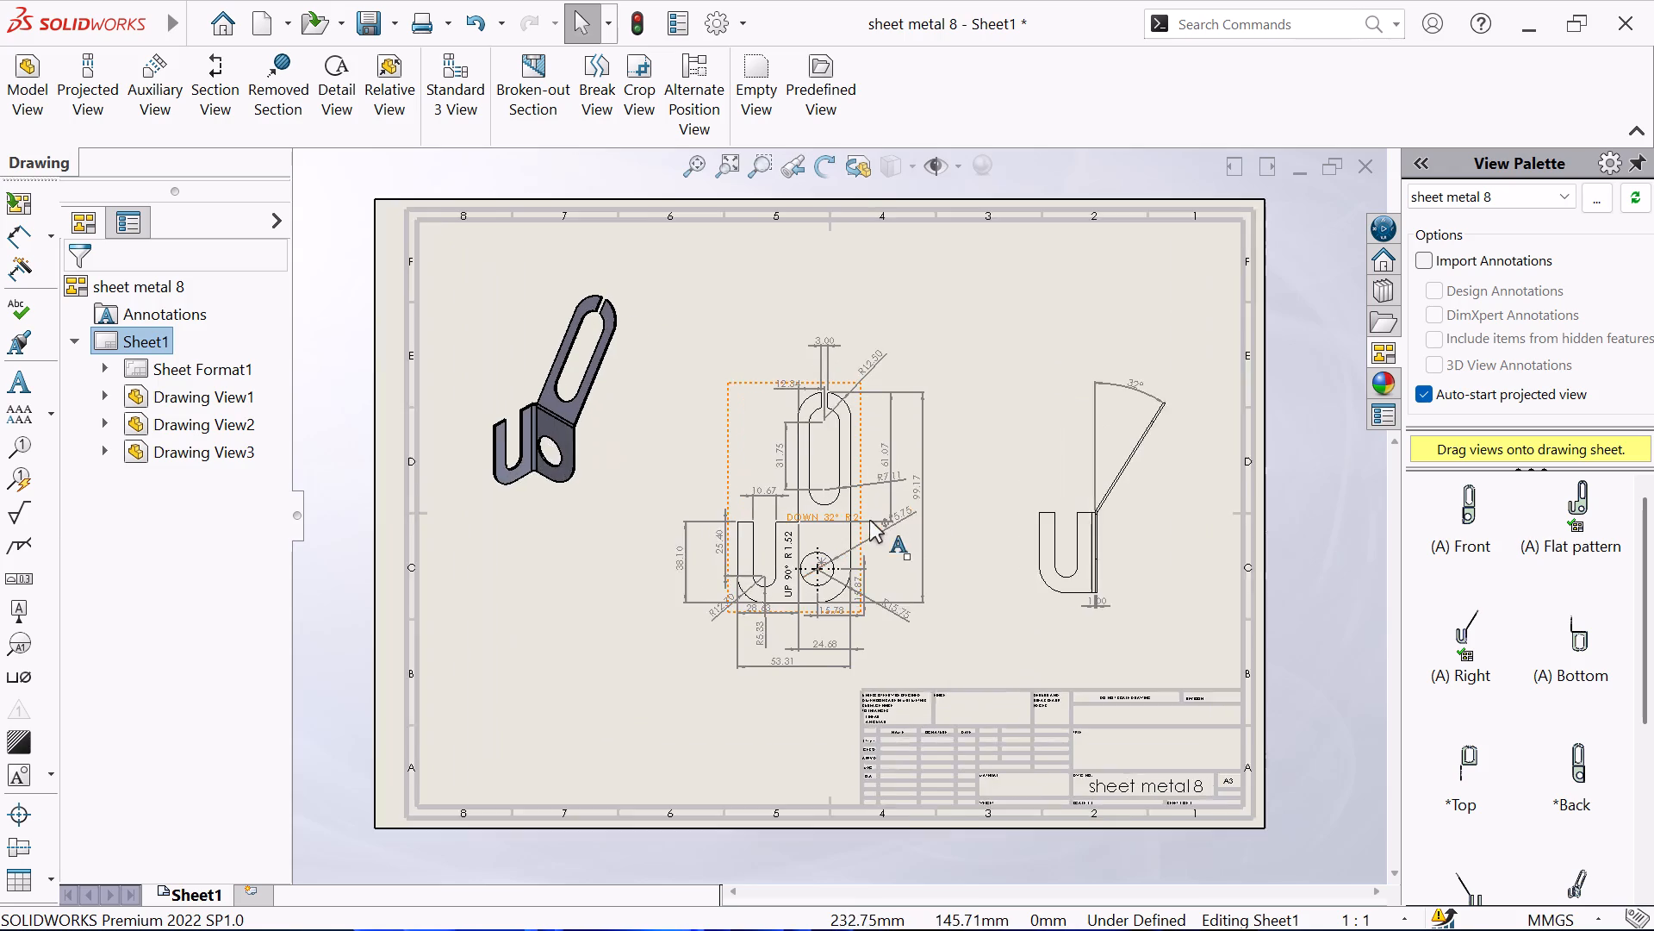
pyautogui.scroll(-1, 869, 520)
pyautogui.scroll(-1, 686, 512)
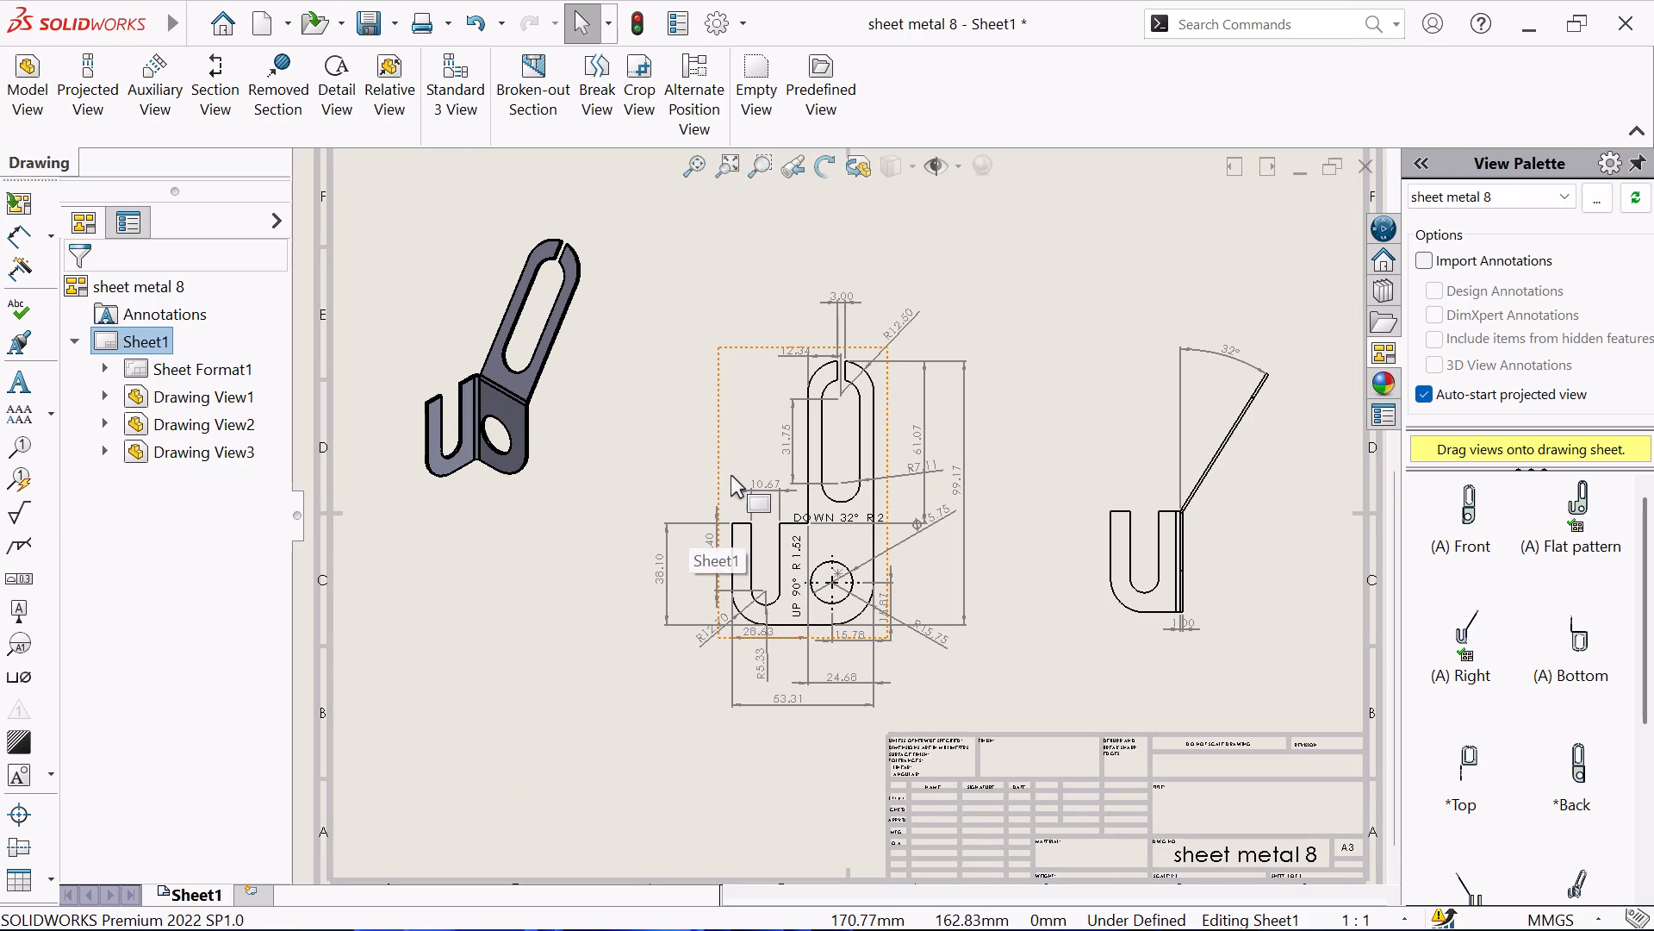
pyautogui.scroll(1, 731, 475)
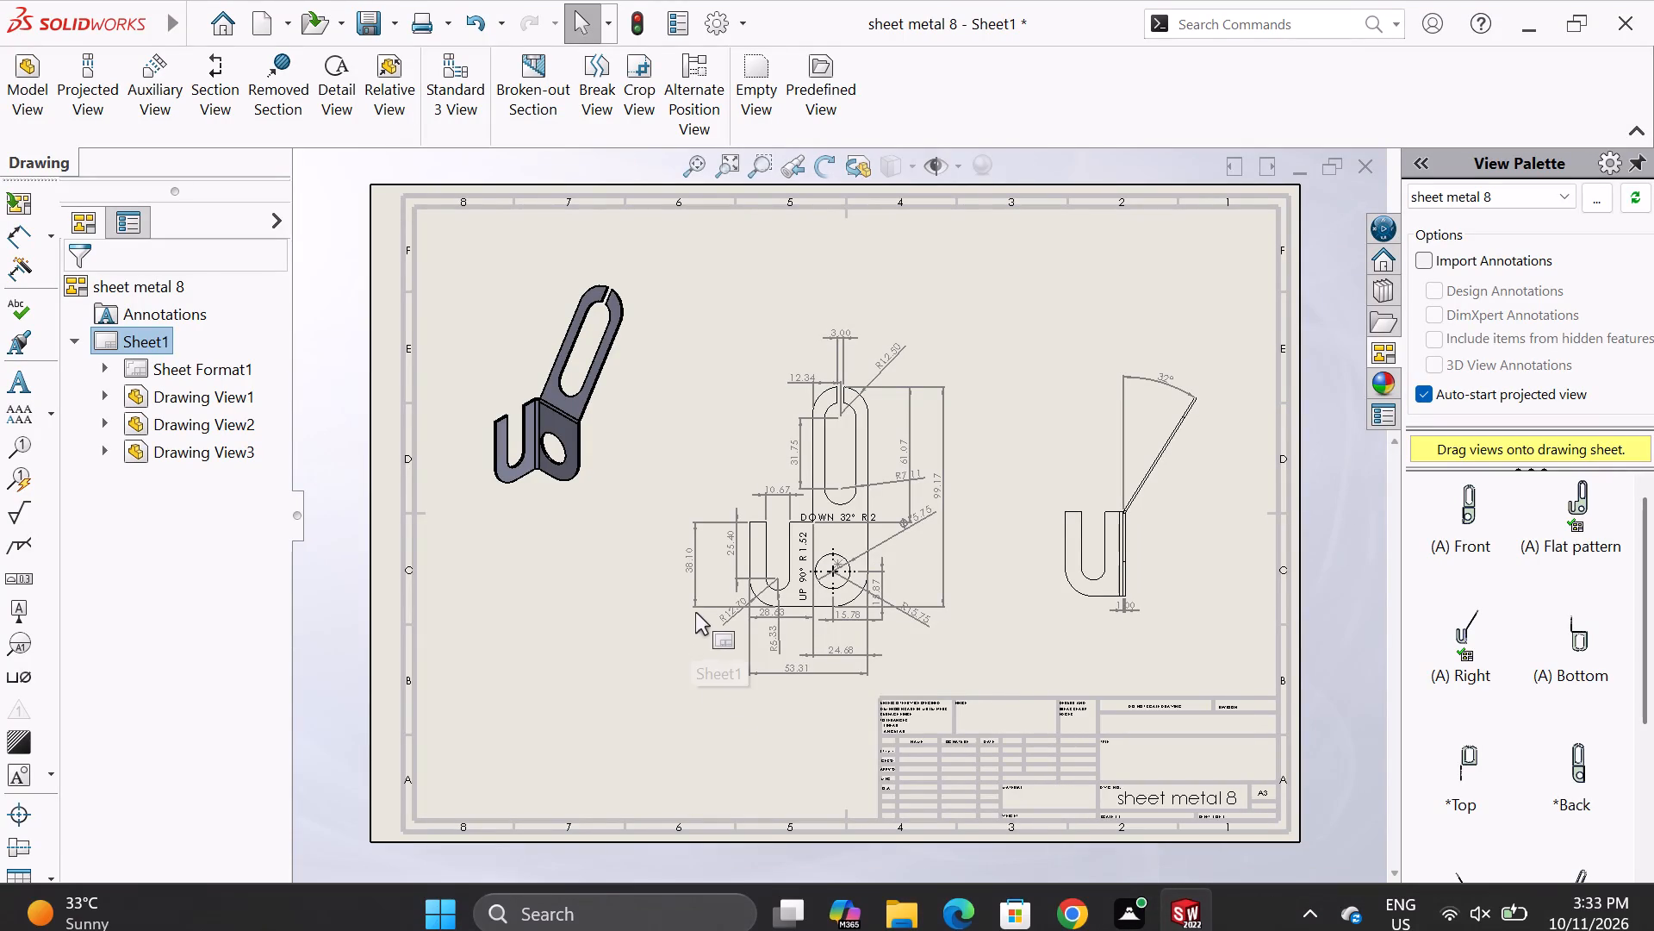
# Save the drawing together with its modified part, naming the drawing file "sheet metal 8 draftting" as a SOLIDWORKS Drawing.
pyautogui.hotkey('ctrl', 's')
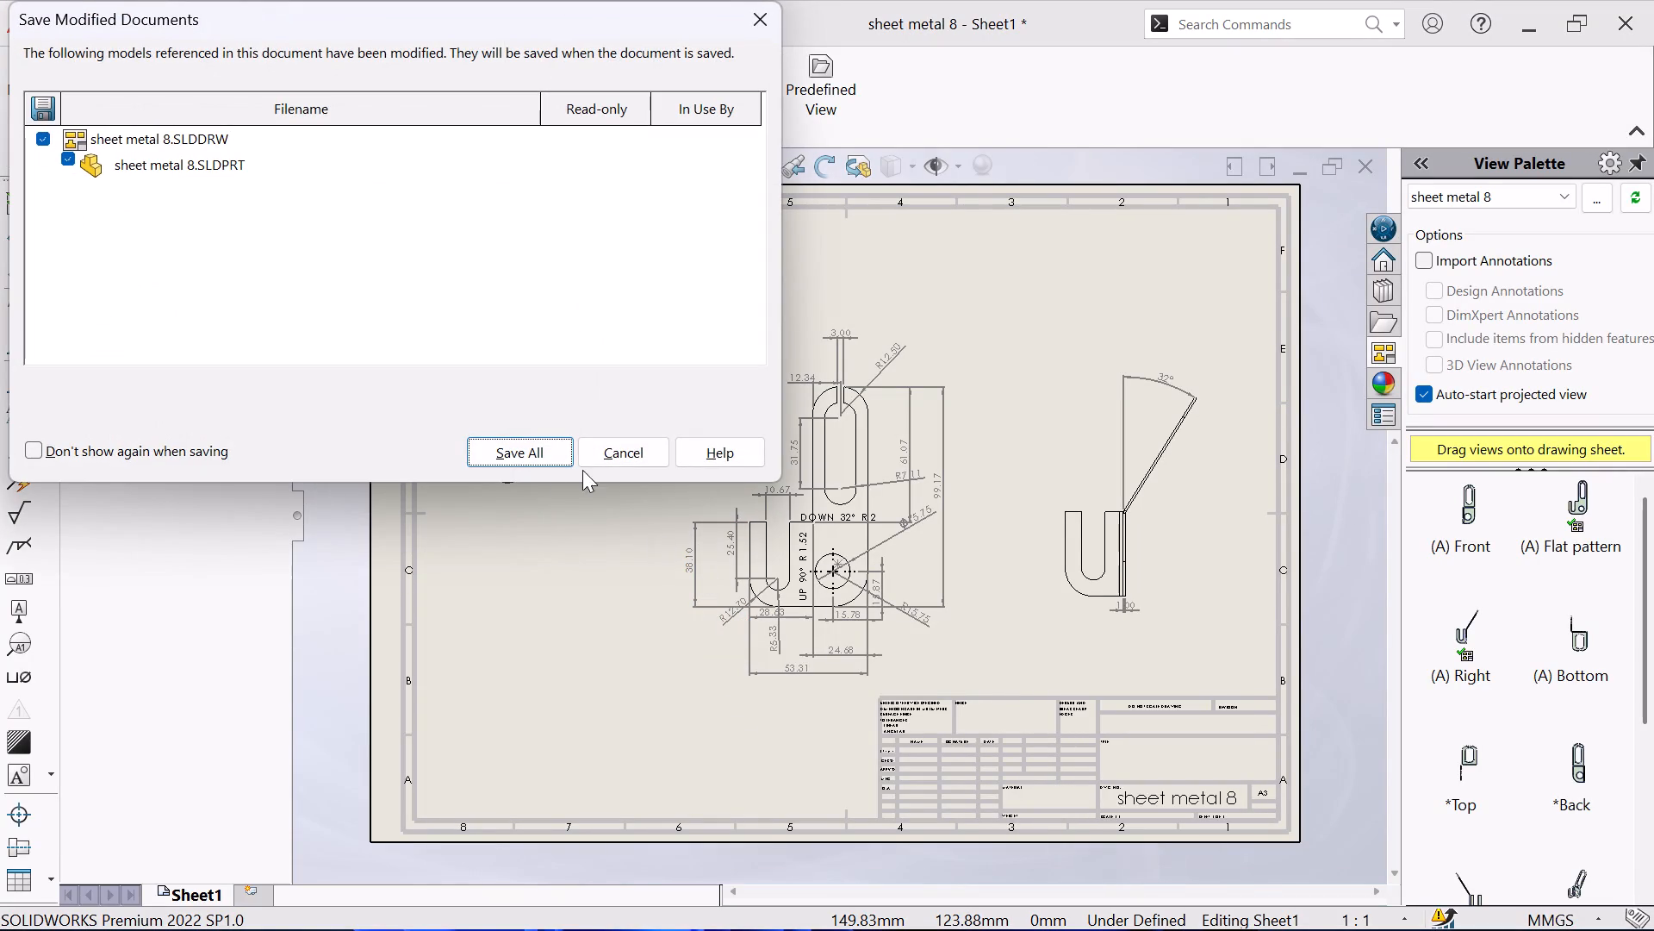
pyautogui.click(518, 448)
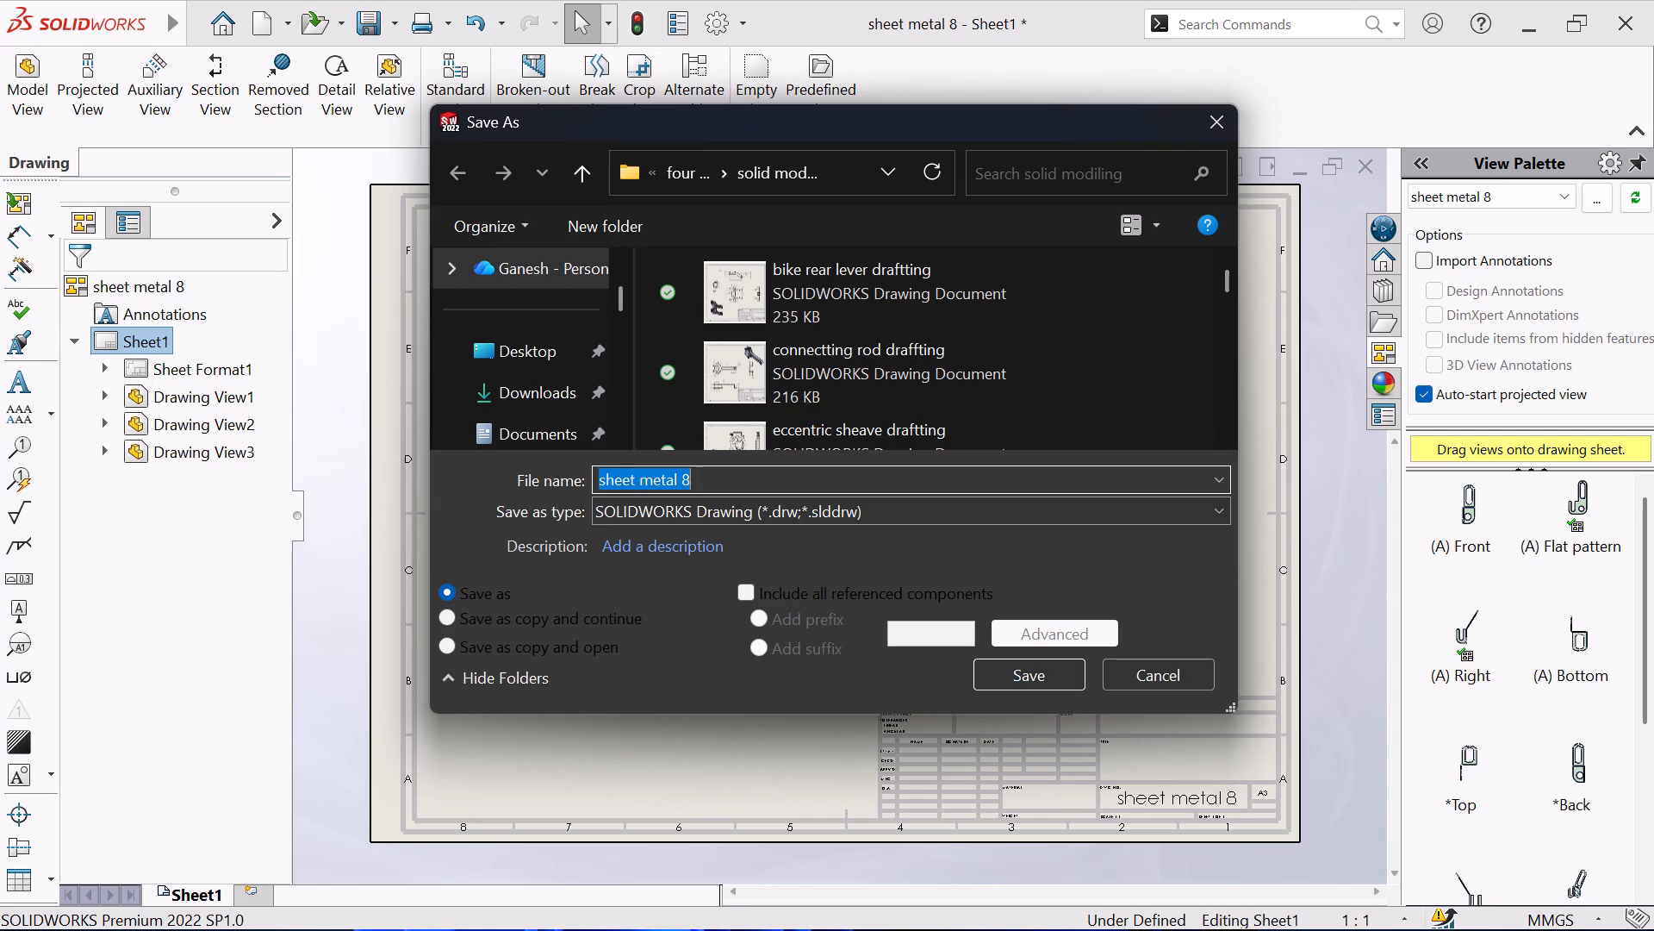
pyautogui.click(747, 485)
pyautogui.press('space')
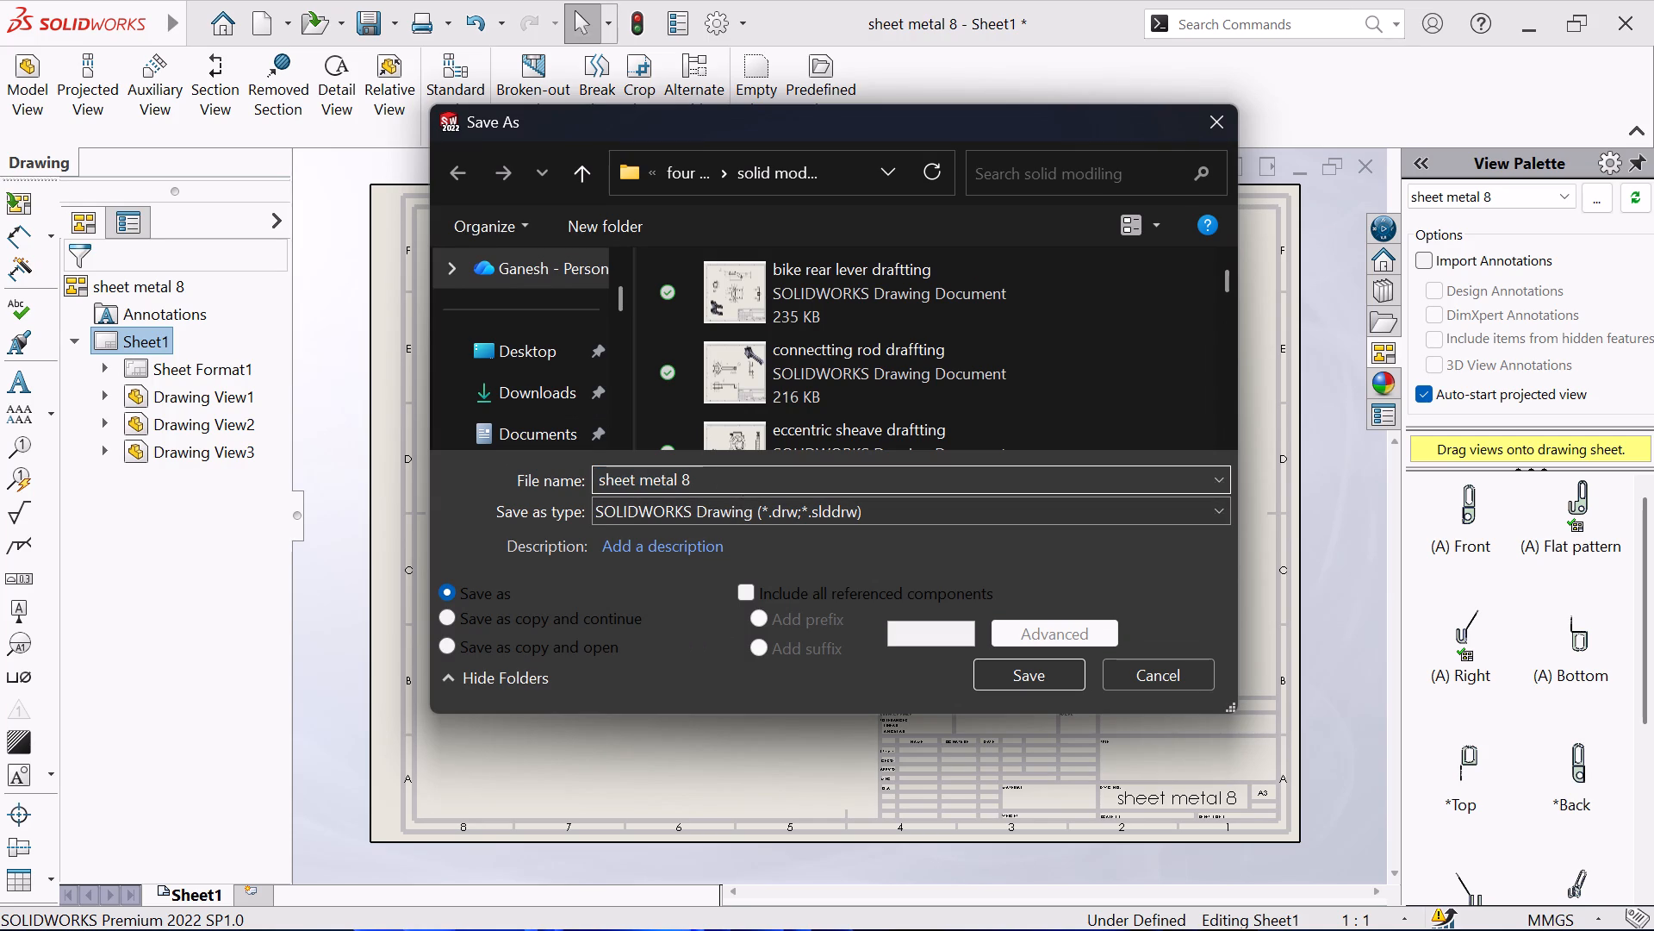
pyautogui.write('draffti')
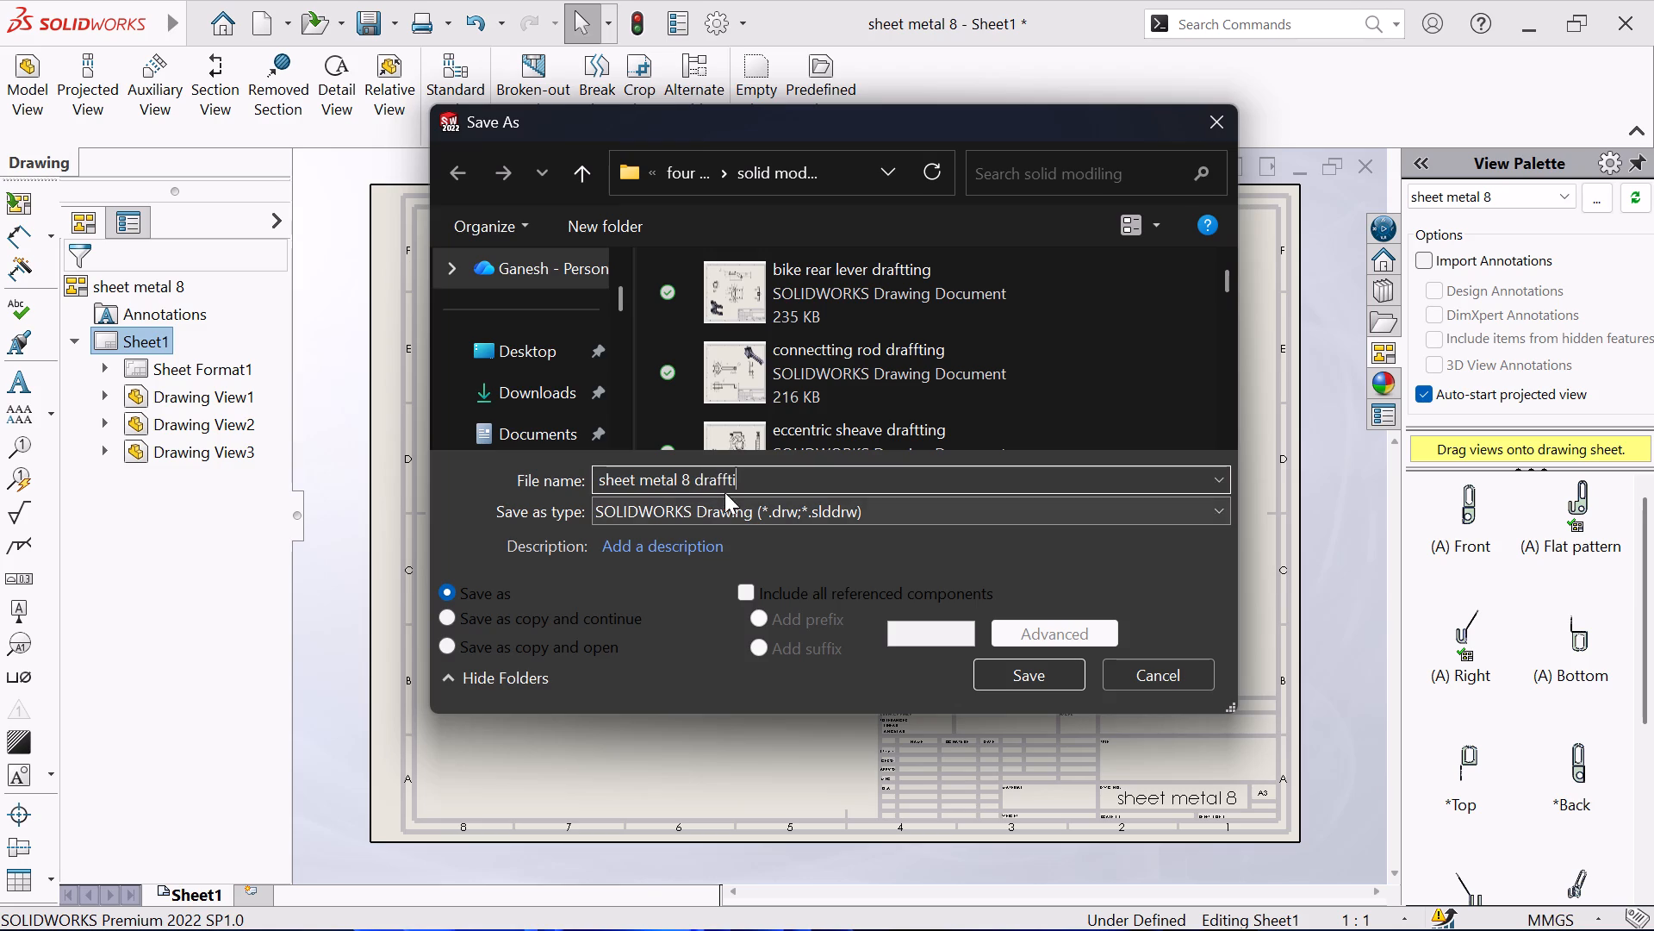
pyautogui.click(724, 478)
pyautogui.press('BackSpace')
pyautogui.press('t')
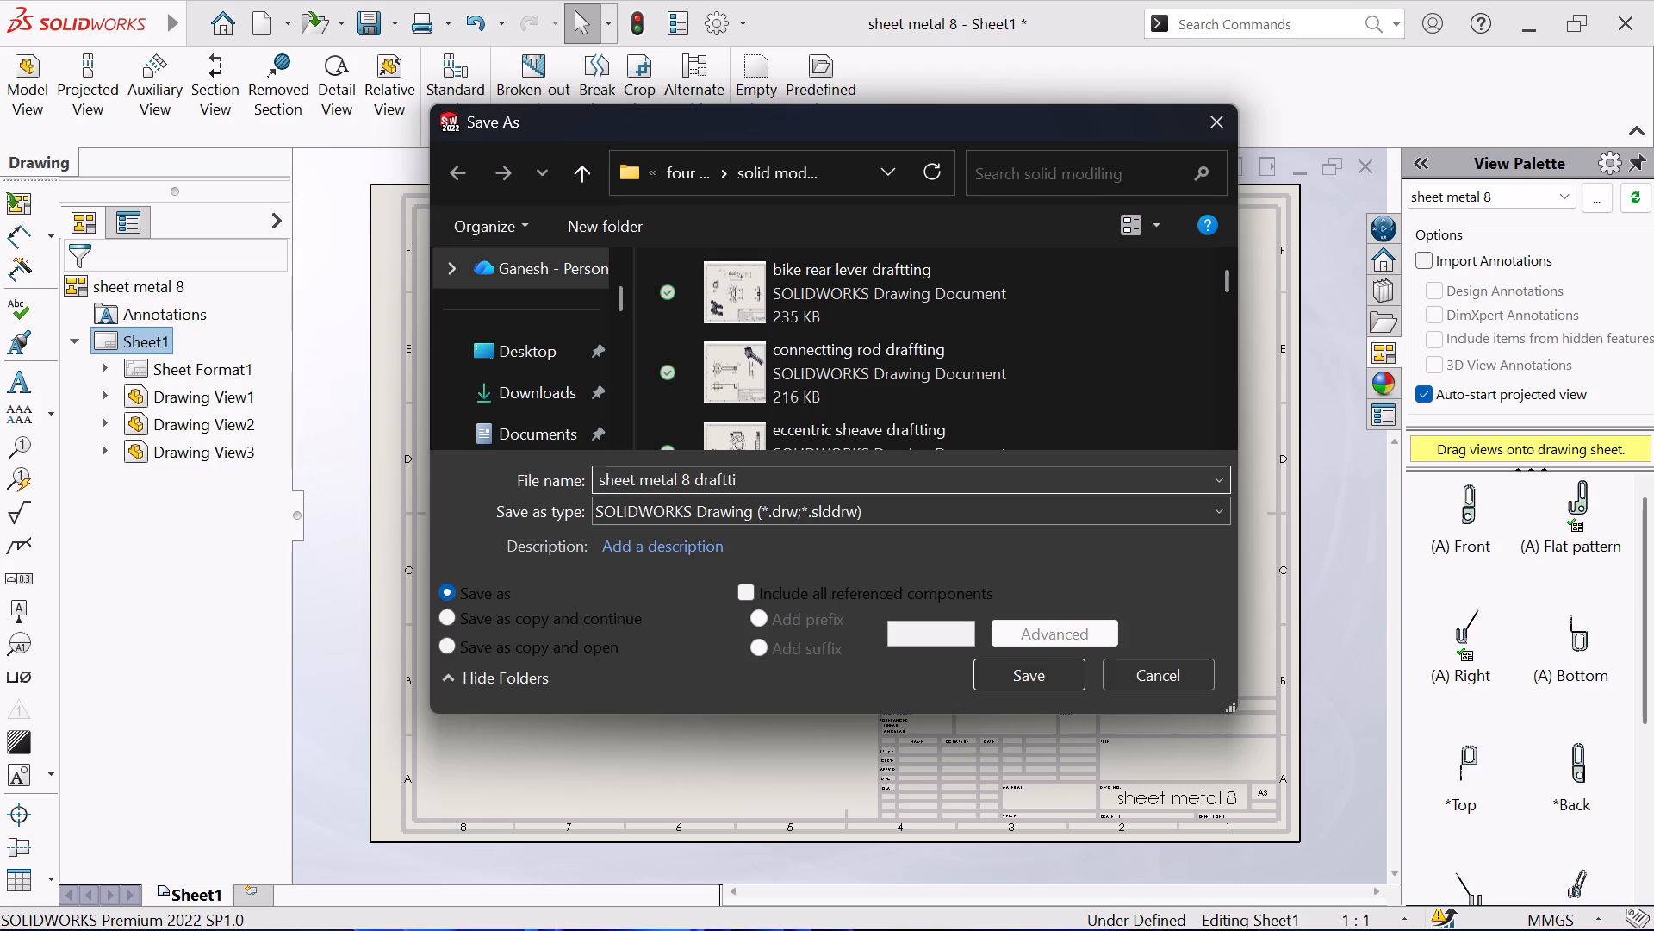
pyautogui.click(766, 486)
pyautogui.write('ng')
pyautogui.click(1035, 672)
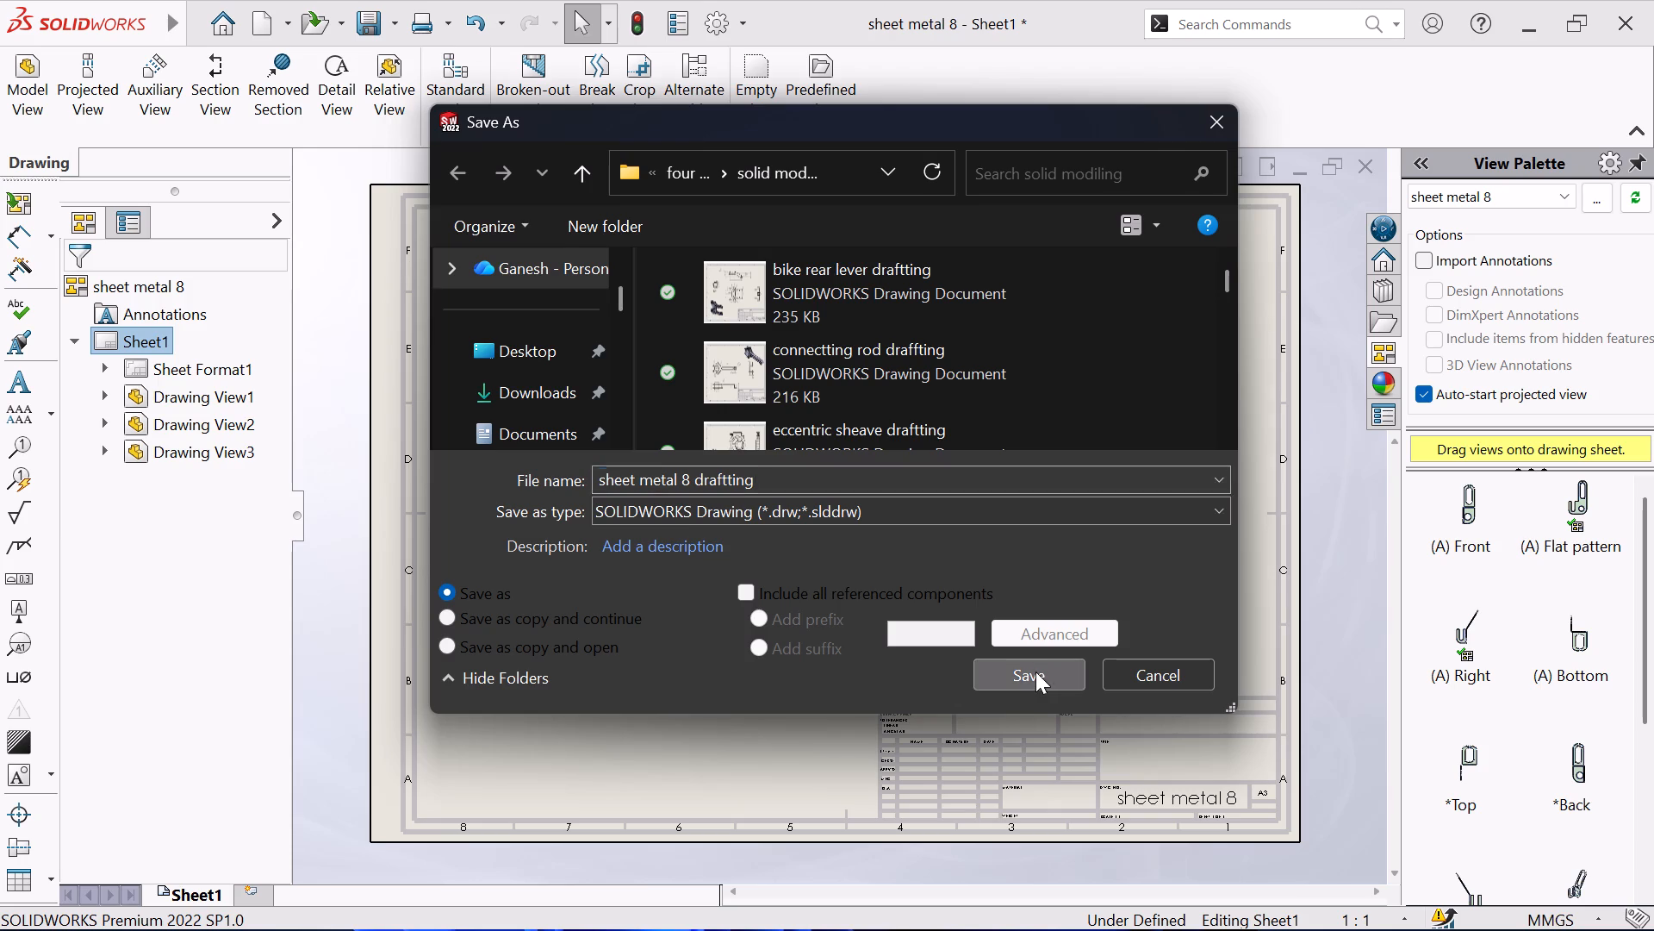